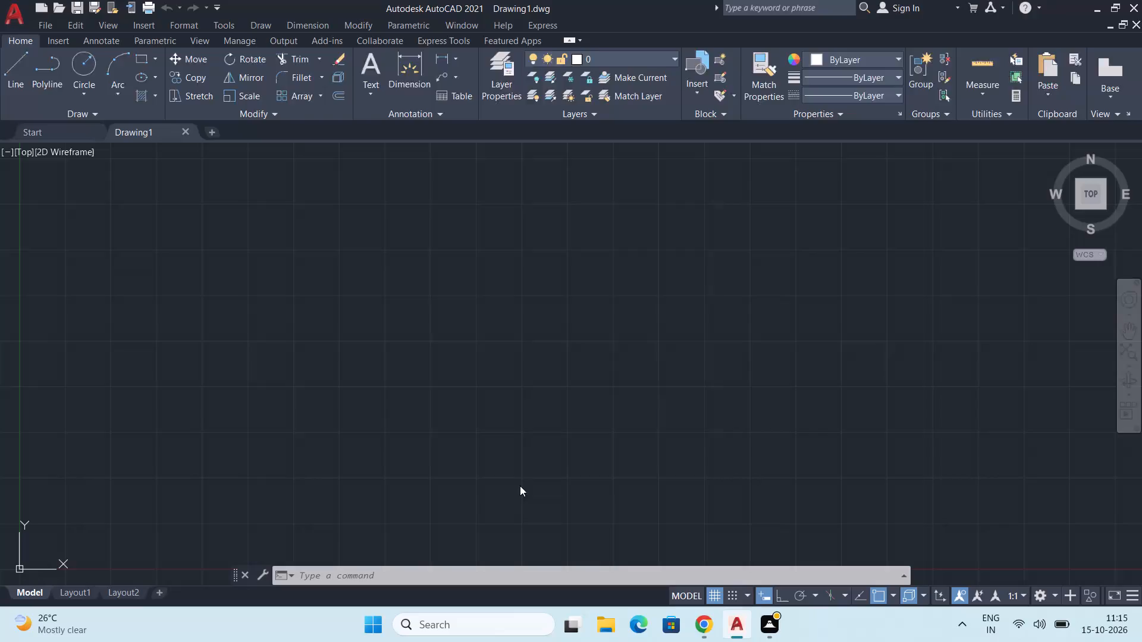
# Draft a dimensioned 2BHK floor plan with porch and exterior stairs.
# Set the drawing's length units to Engineering with a precision of 0'-0".
pyautogui.click(549, 206)
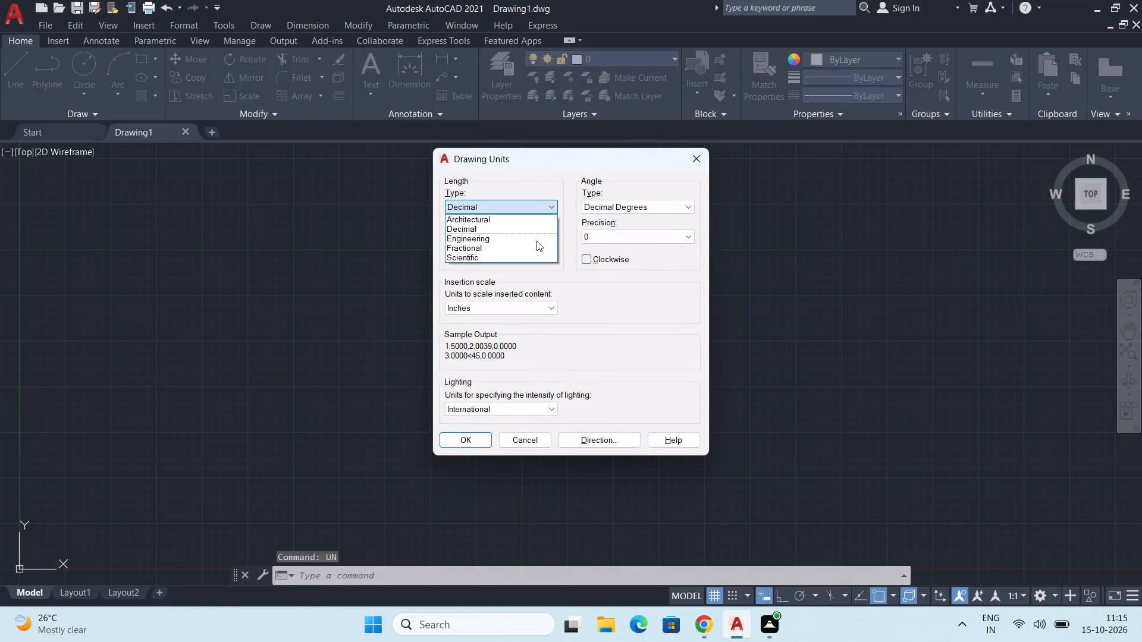
pyautogui.click(537, 241)
pyautogui.click(537, 237)
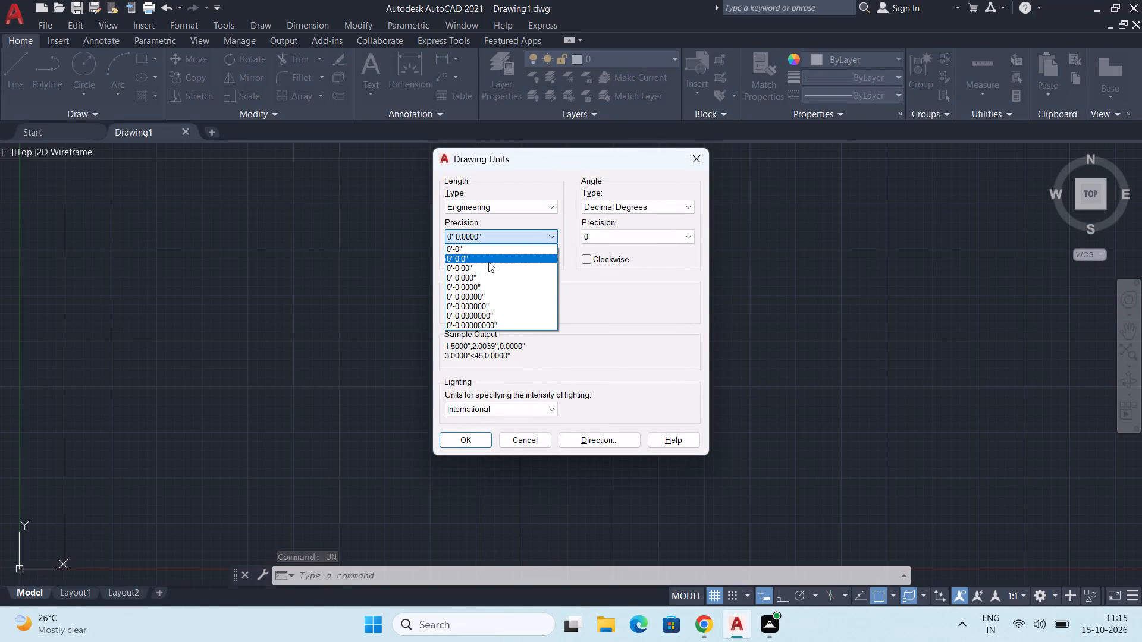
pyautogui.click(506, 252)
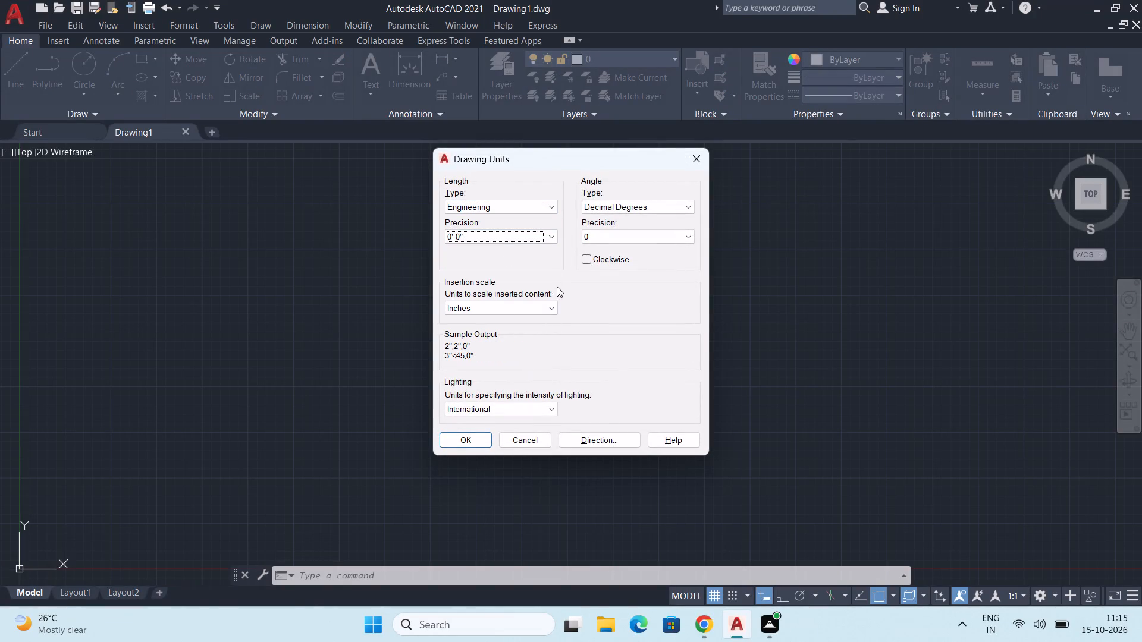
pyautogui.click(472, 444)
# Modify the Standard dimension style's primary linear units to Engineering format with 0'-0" precision.
pyautogui.press('d')
pyautogui.press('Return')
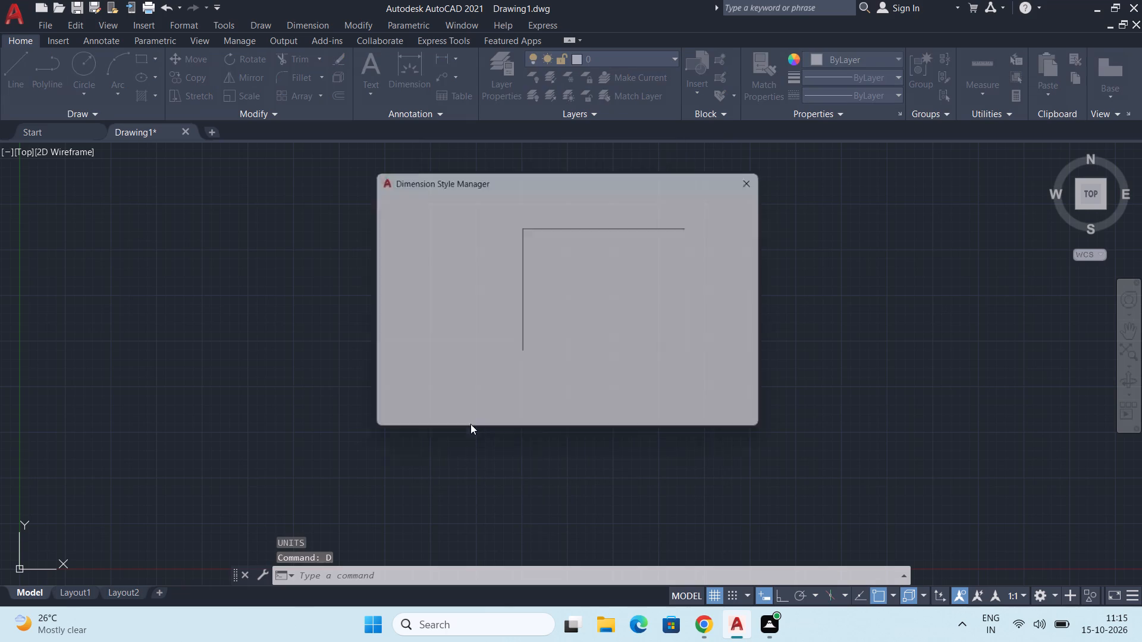
pyautogui.click(743, 278)
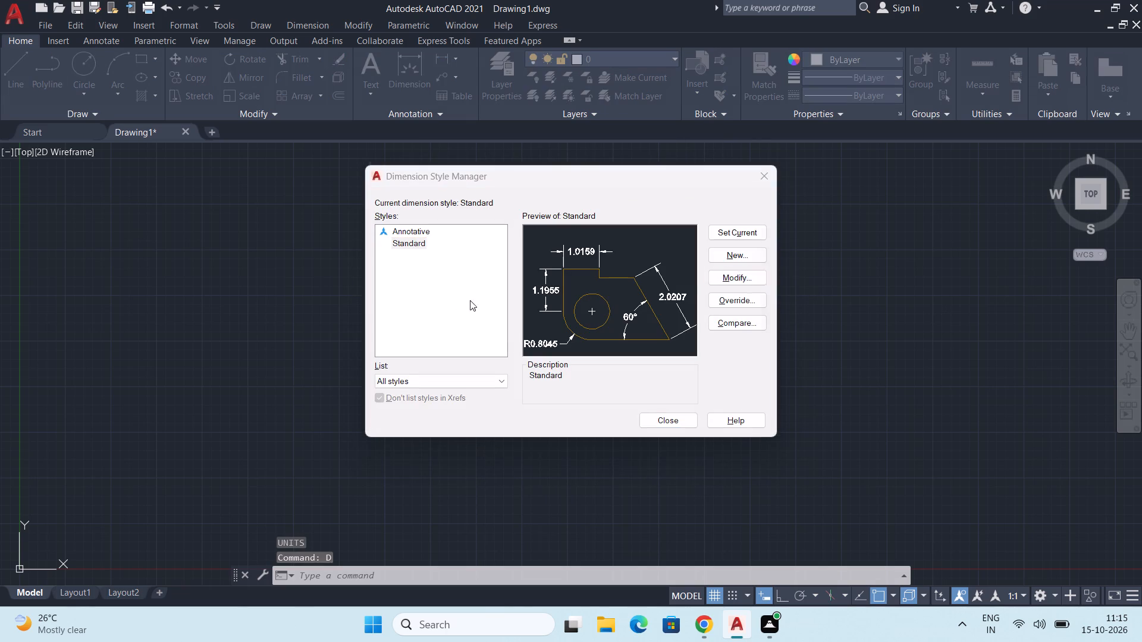
pyautogui.click(553, 148)
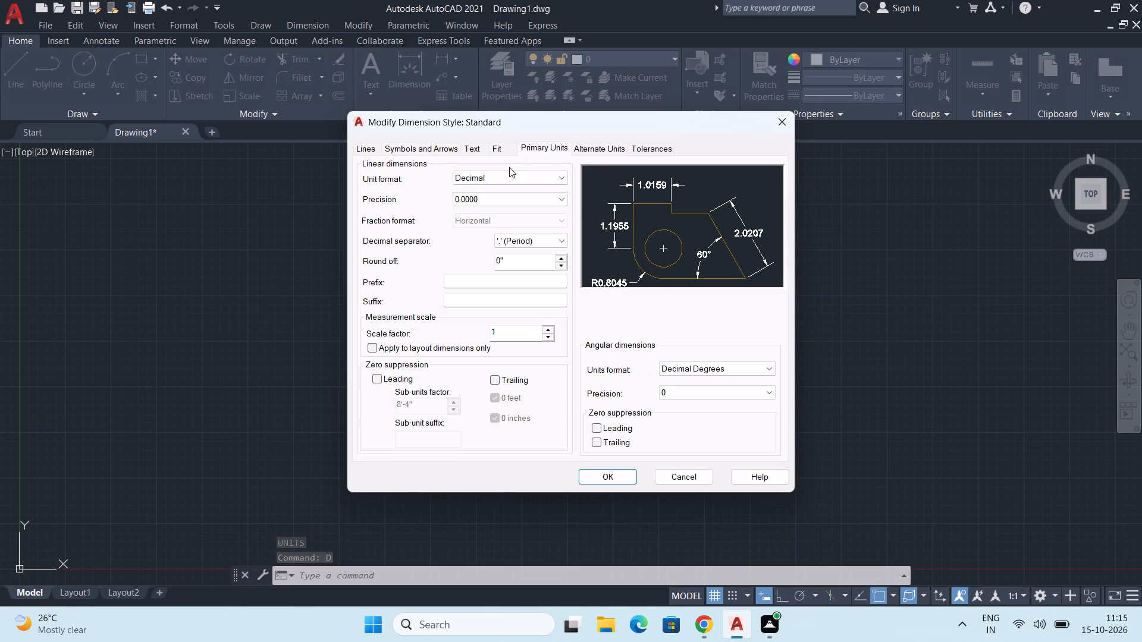
pyautogui.click(522, 177)
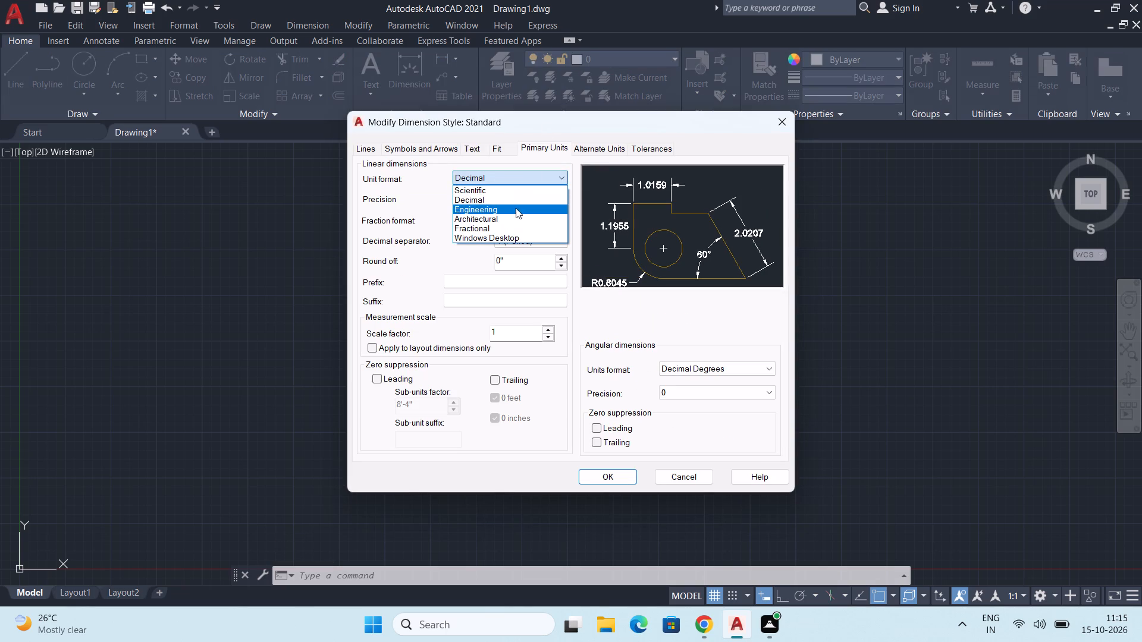
pyautogui.click(516, 209)
pyautogui.click(539, 200)
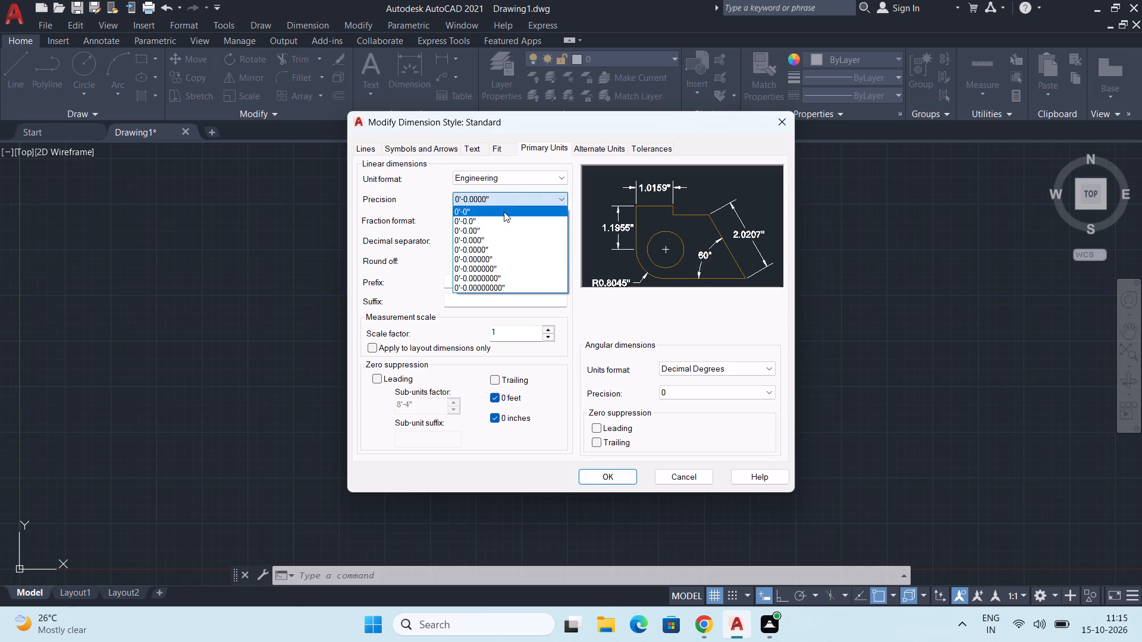
pyautogui.click(504, 212)
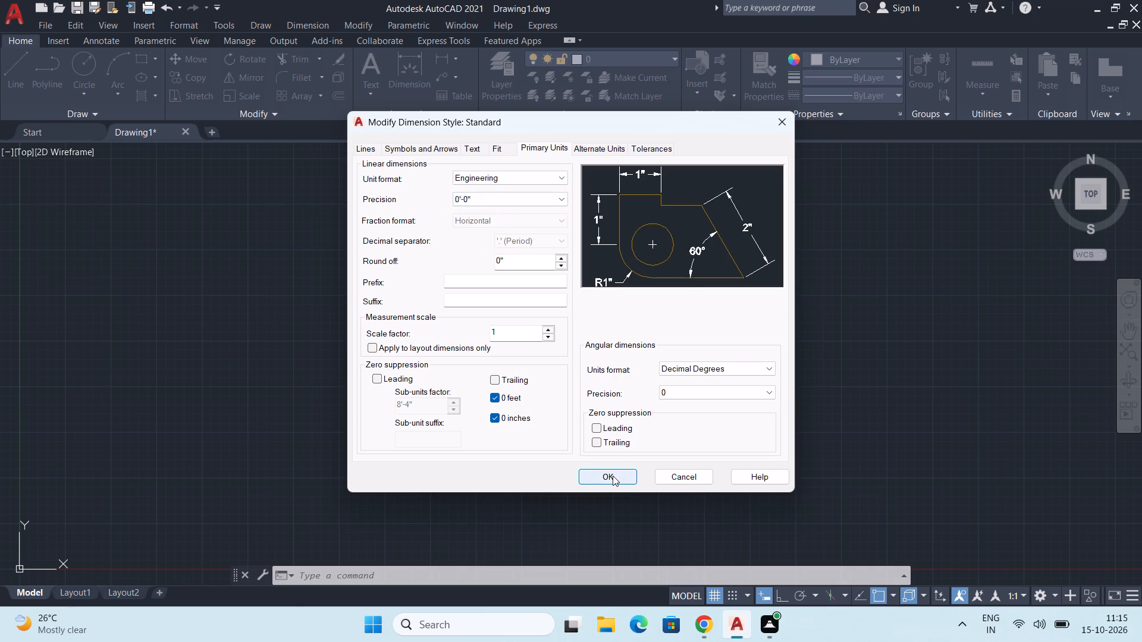
pyautogui.click(613, 476)
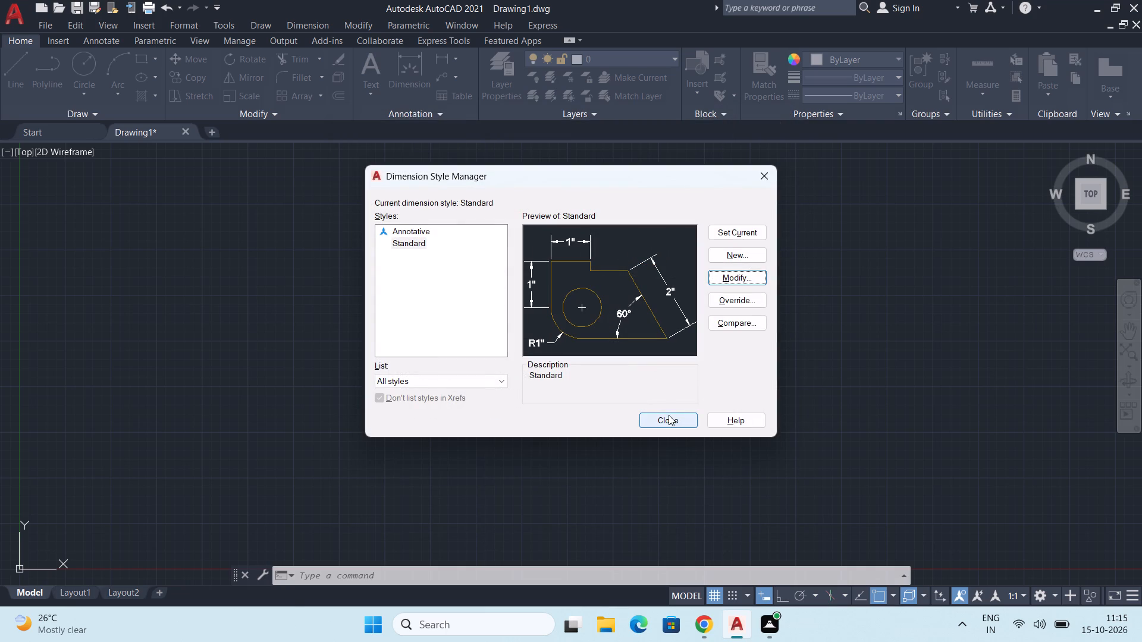
pyautogui.click(668, 418)
# Draw a rectangle 26' wide and 50' high.
pyautogui.click(140, 56)
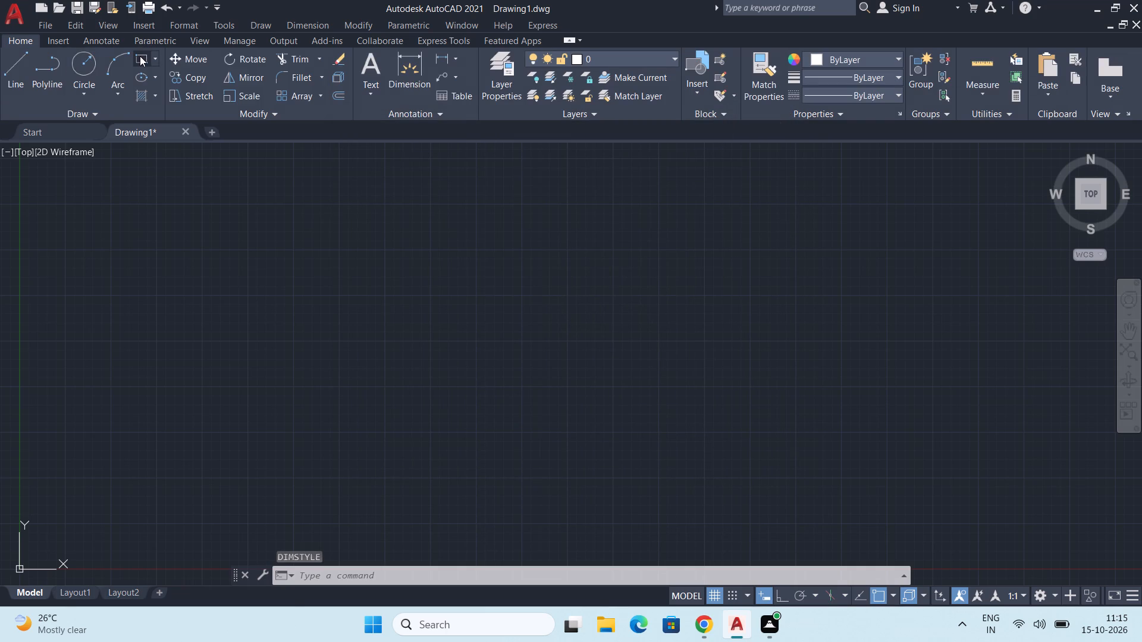
pyautogui.click(293, 205)
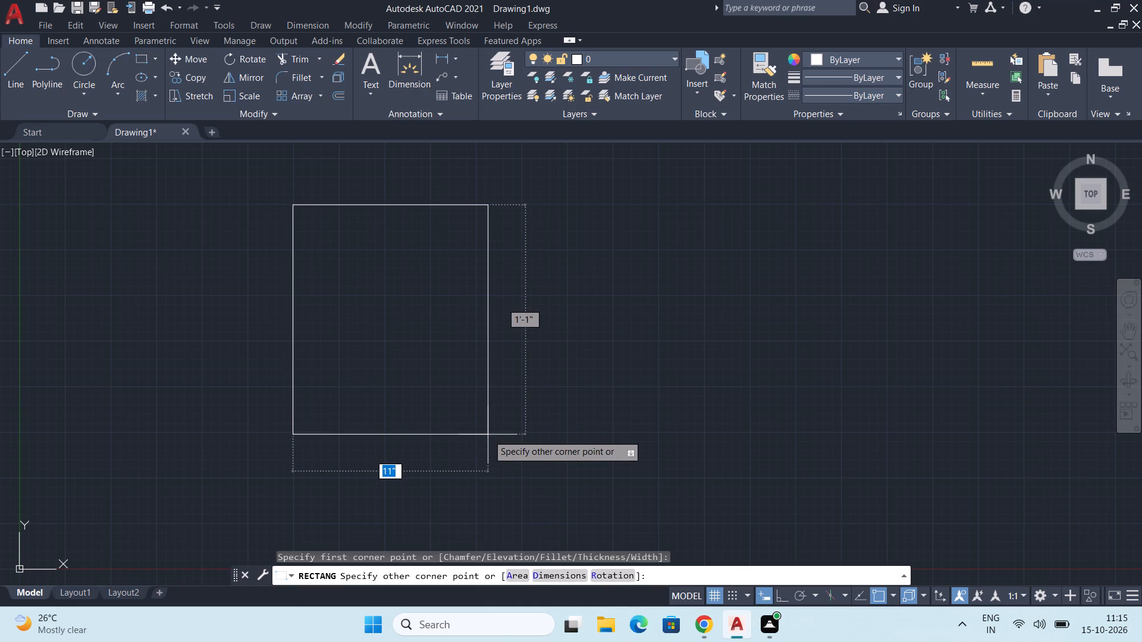
pyautogui.write("26'")
pyautogui.press('Tab')
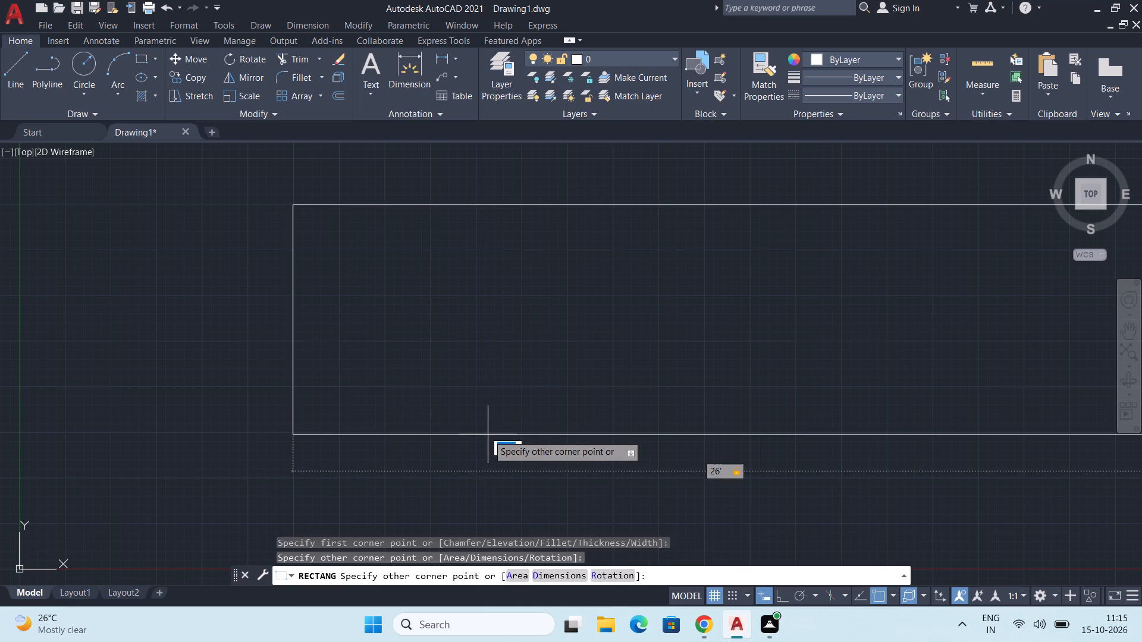
pyautogui.write("50'")
pyautogui.press('Return')
# Move the rectangle by its lower-left corner about 62'-9" at 78°, placing it above and to the right of the origin.
pyautogui.scroll(-7, 564, 424)
pyautogui.moveTo(641, 441); pyautogui.dragTo(541, 312, button='middle')
pyautogui.scroll(-2, 566, 319)
pyautogui.moveTo(583, 406); pyautogui.dragTo(585, 394, button='middle')
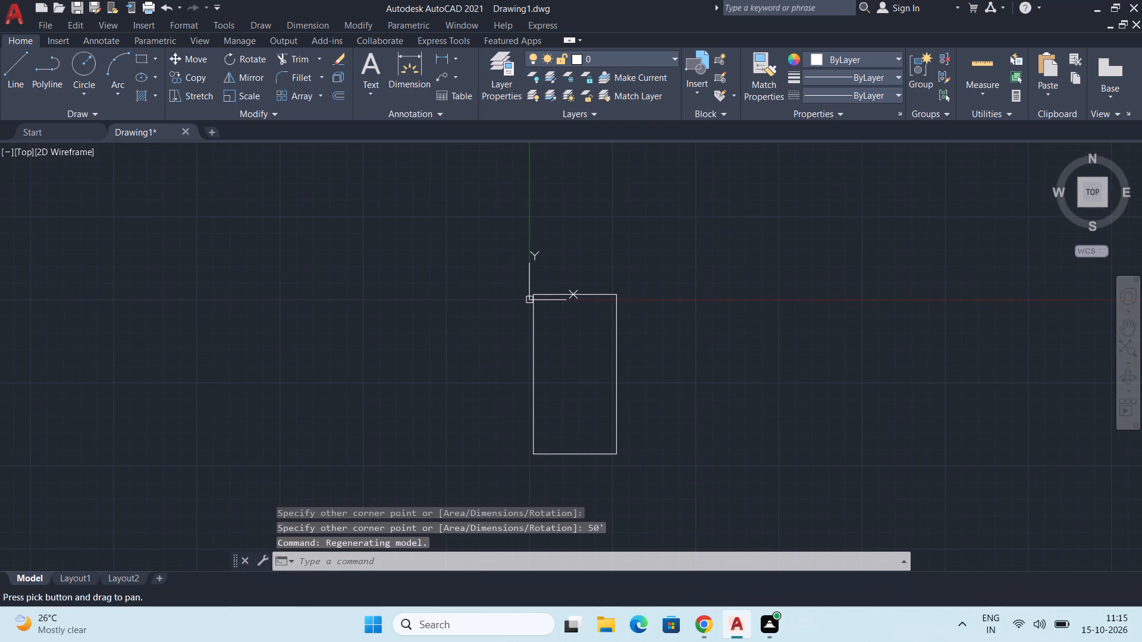
pyautogui.click(535, 405)
pyautogui.press('m')
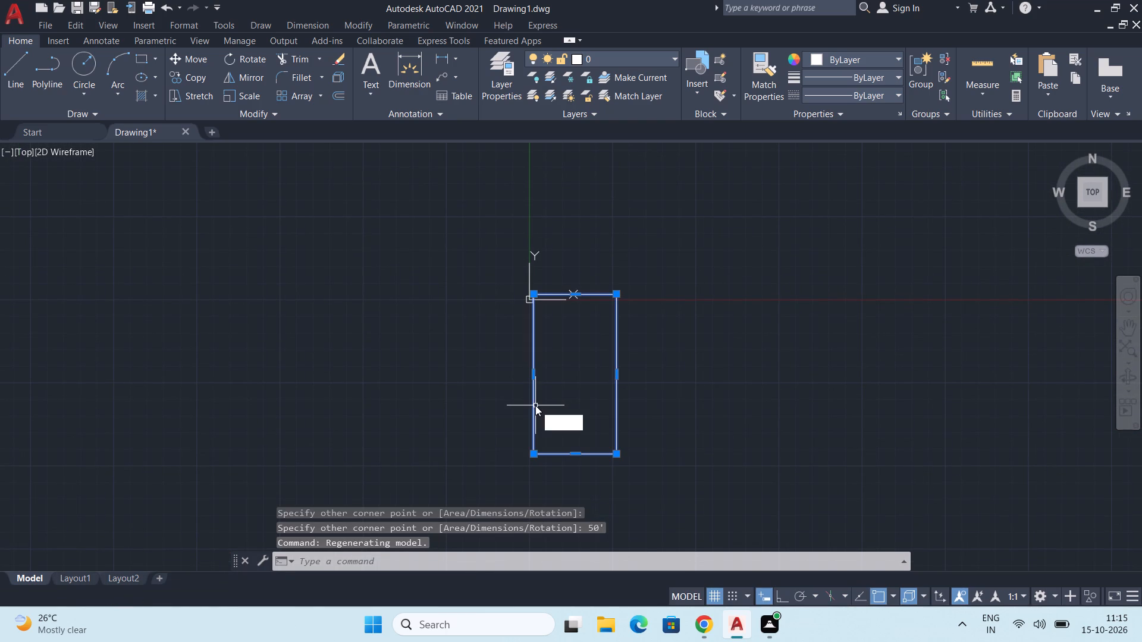
pyautogui.press('Return')
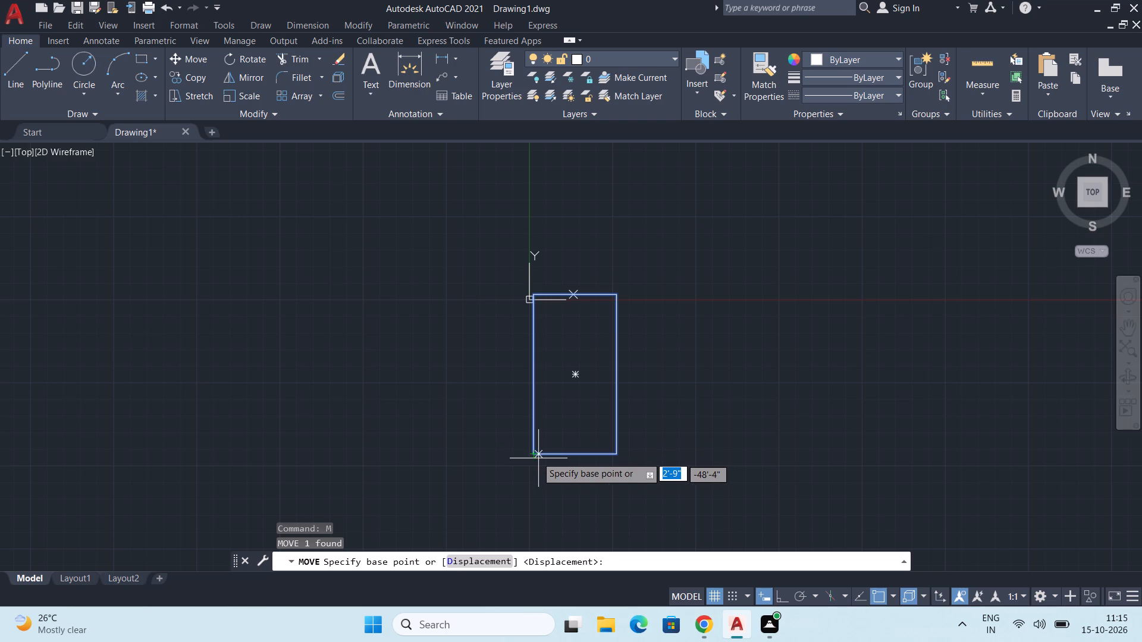
pyautogui.click(535, 455)
pyautogui.moveTo(601, 328); pyautogui.dragTo(504, 539, button='middle')
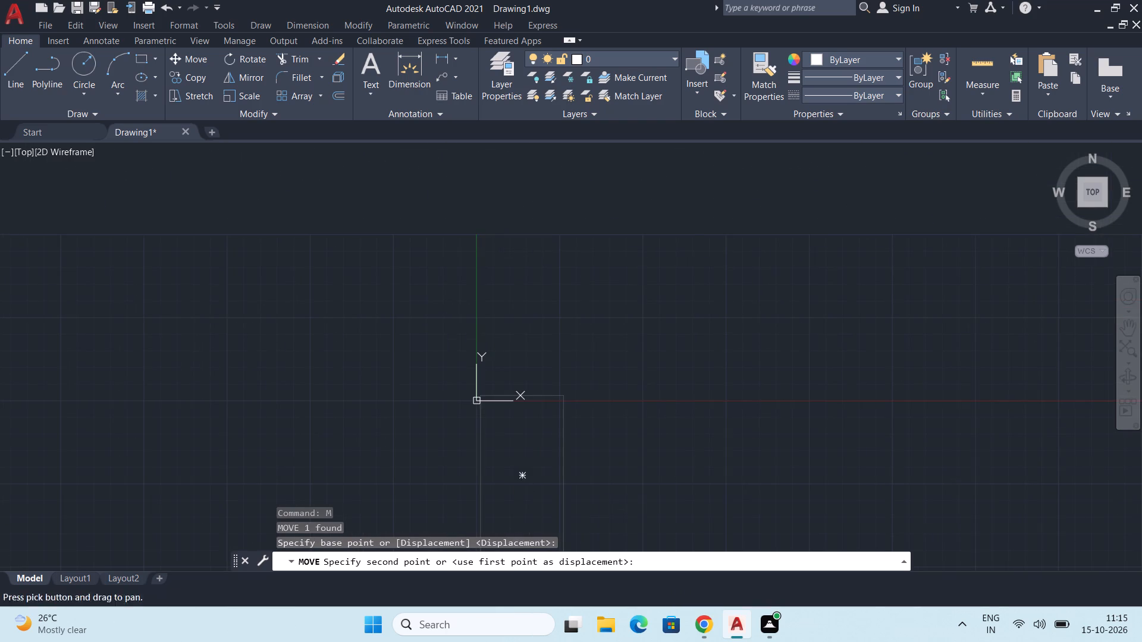
pyautogui.scroll(2, 533, 363)
pyautogui.moveTo(534, 355); pyautogui.dragTo(525, 455, button='middle')
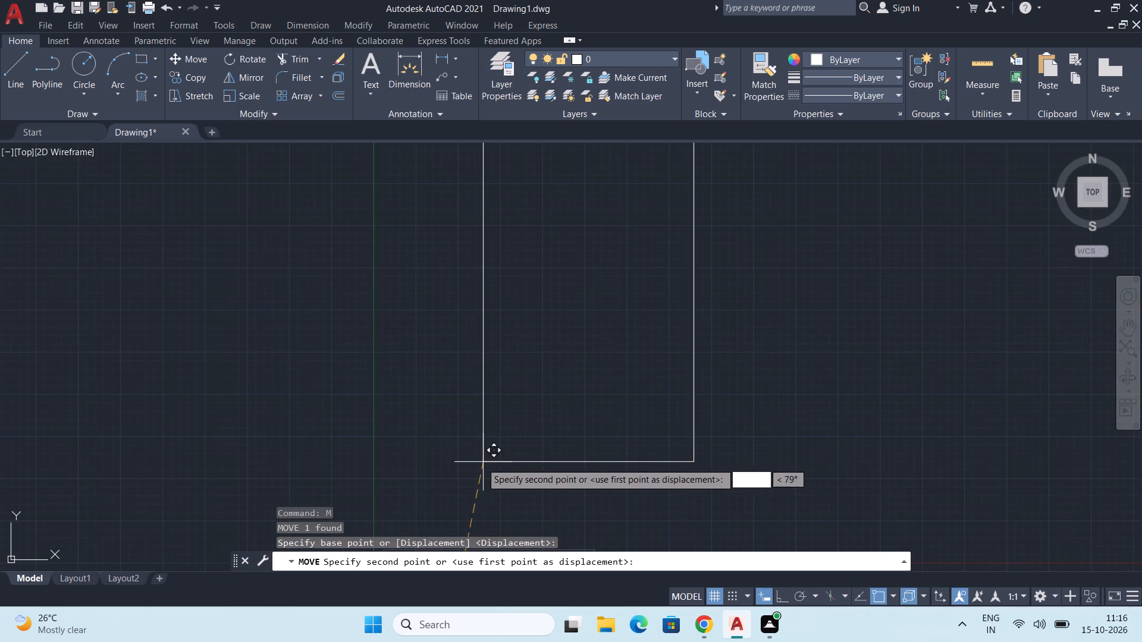
pyautogui.scroll(-1, 481, 462)
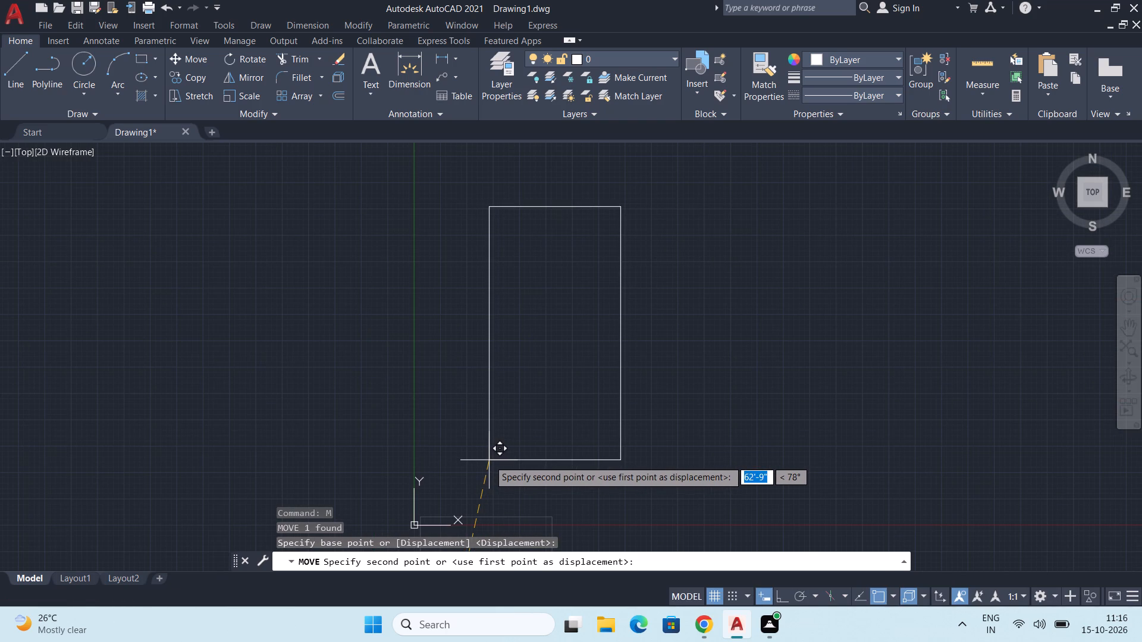
pyautogui.click(489, 460)
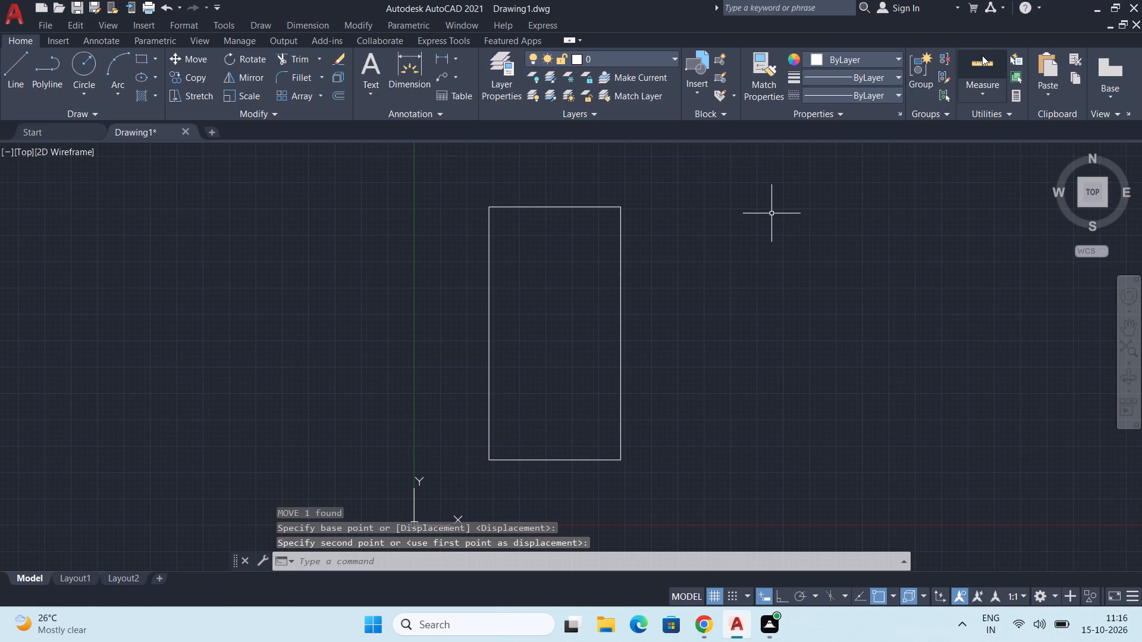
# Quick-measure the rectangle's width and height.
pyautogui.click(982, 57)
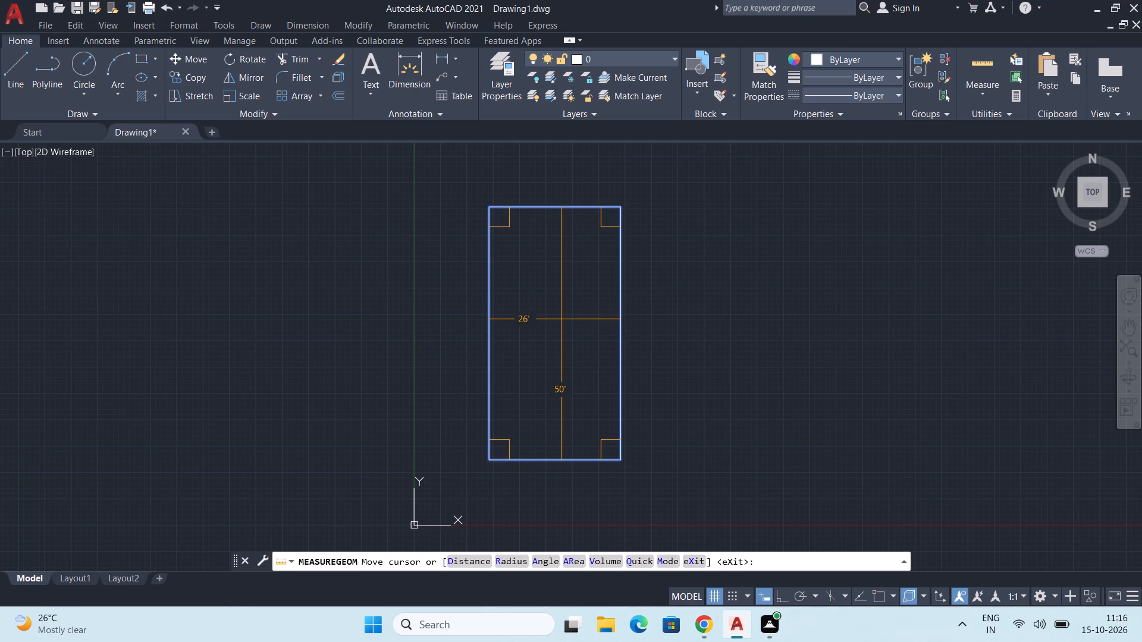
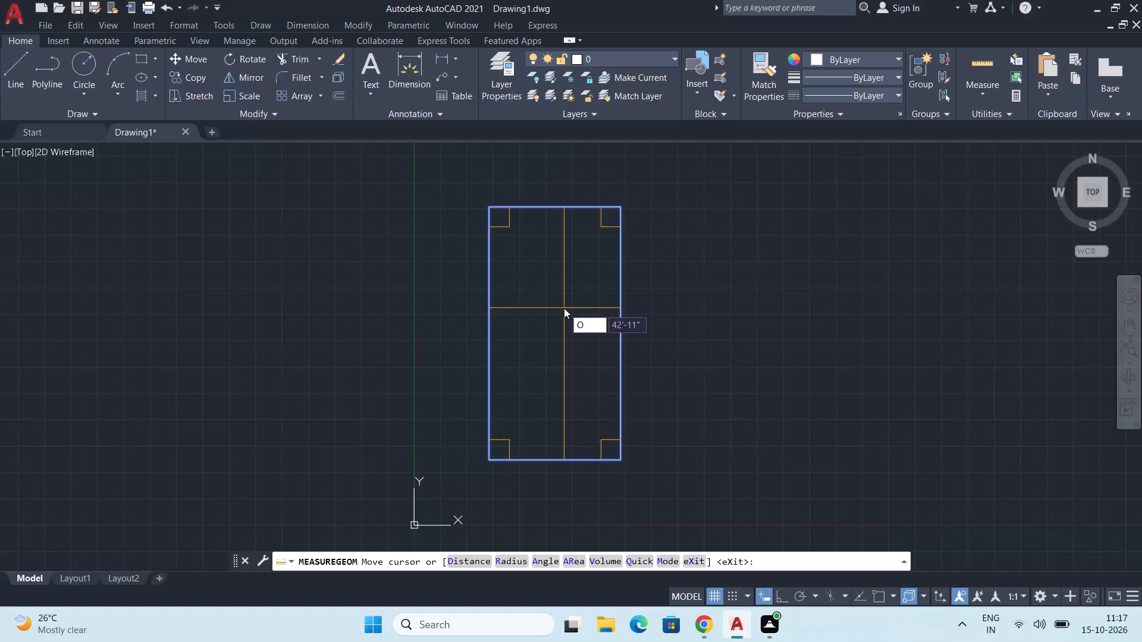
# Offset the 26' by 50' rectangle 9" inward to form the outer wall thickness.
pyautogui.press('Escape')
pyautogui.write('OFF')
pyautogui.press('Return')
pyautogui.press('9')
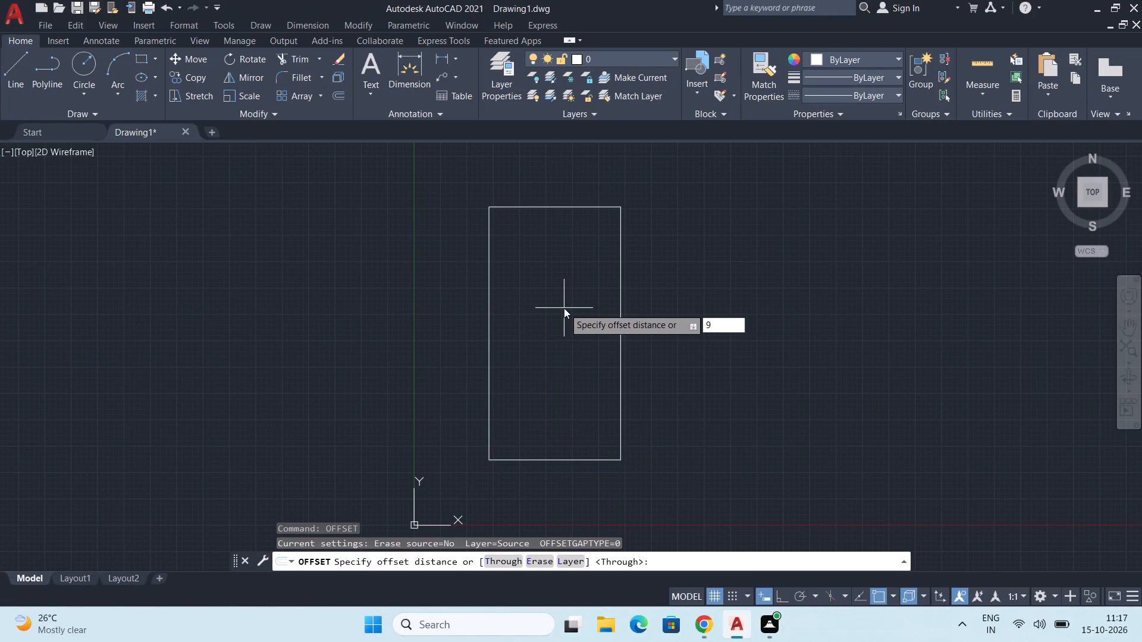
pyautogui.hotkey('shift', '"')
pyautogui.press('Return')
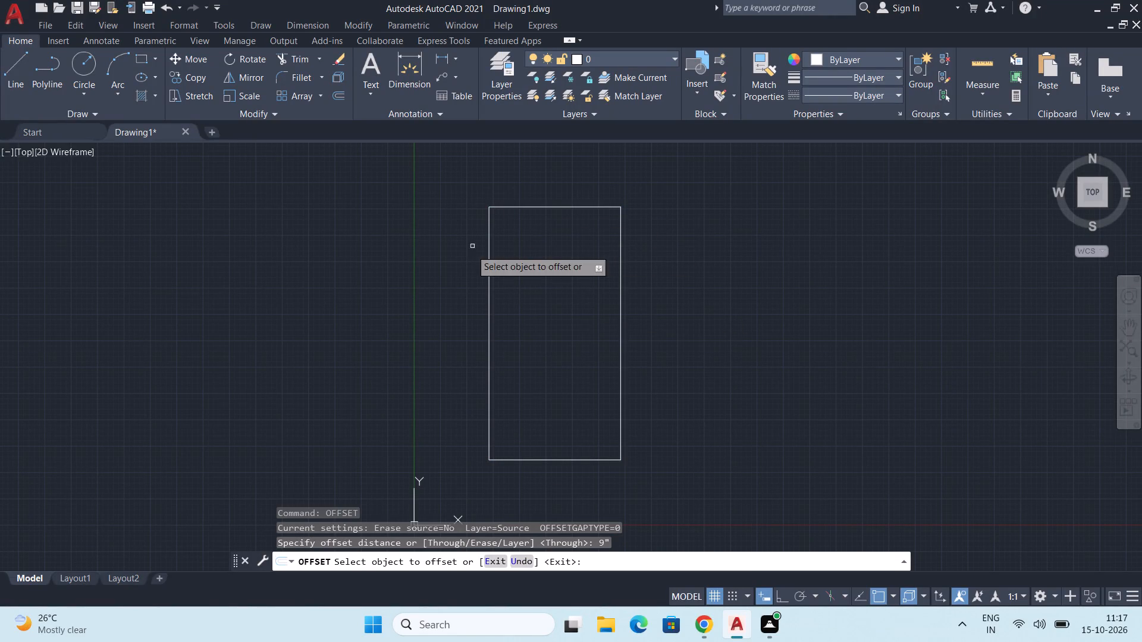
pyautogui.click(488, 294)
pyautogui.click(547, 298)
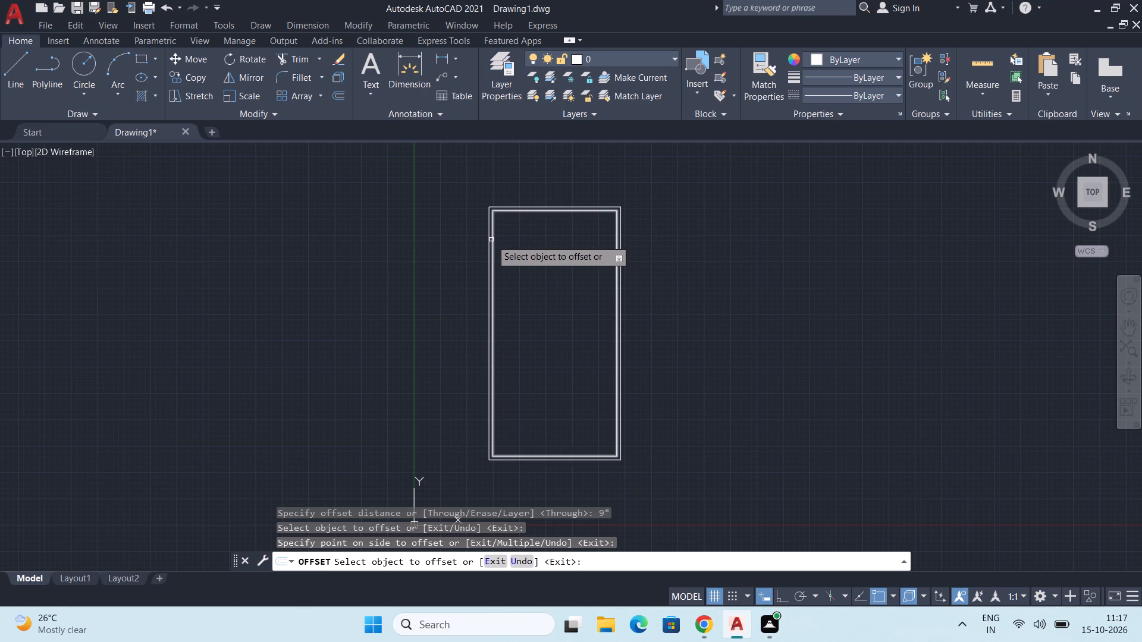
pyautogui.press('space')
# Explode both the outer and inner rectangles into separate lines.
pyautogui.click(465, 193)
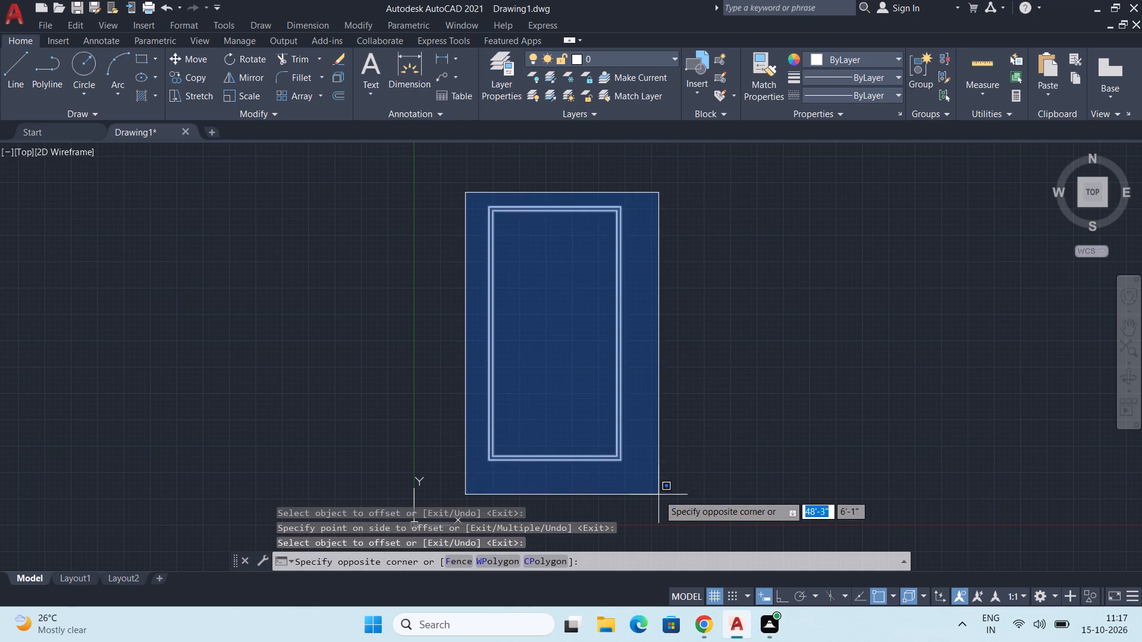
pyautogui.click(658, 495)
pyautogui.press('x')
pyautogui.press('Return')
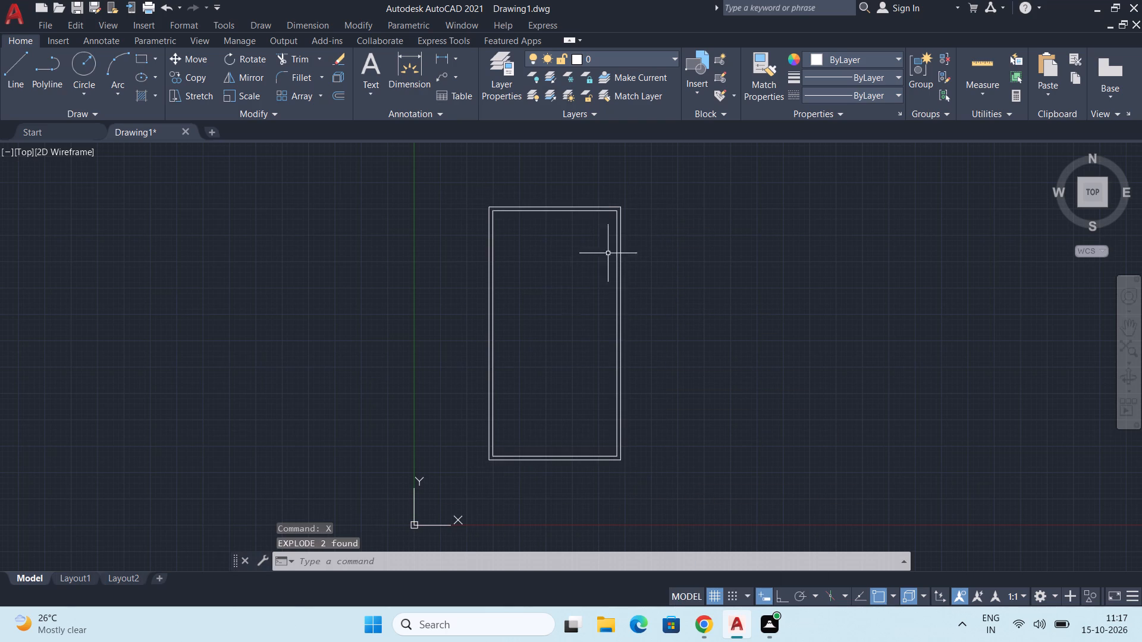
# Offset the left wall's inner line 12'6" toward the inside of the plan.
pyautogui.moveTo(550, 316); pyautogui.dragTo(557, 311, button='middle')
pyautogui.scroll(2, 573, 190)
pyautogui.moveTo(550, 242); pyautogui.dragTo(556, 245, button='middle')
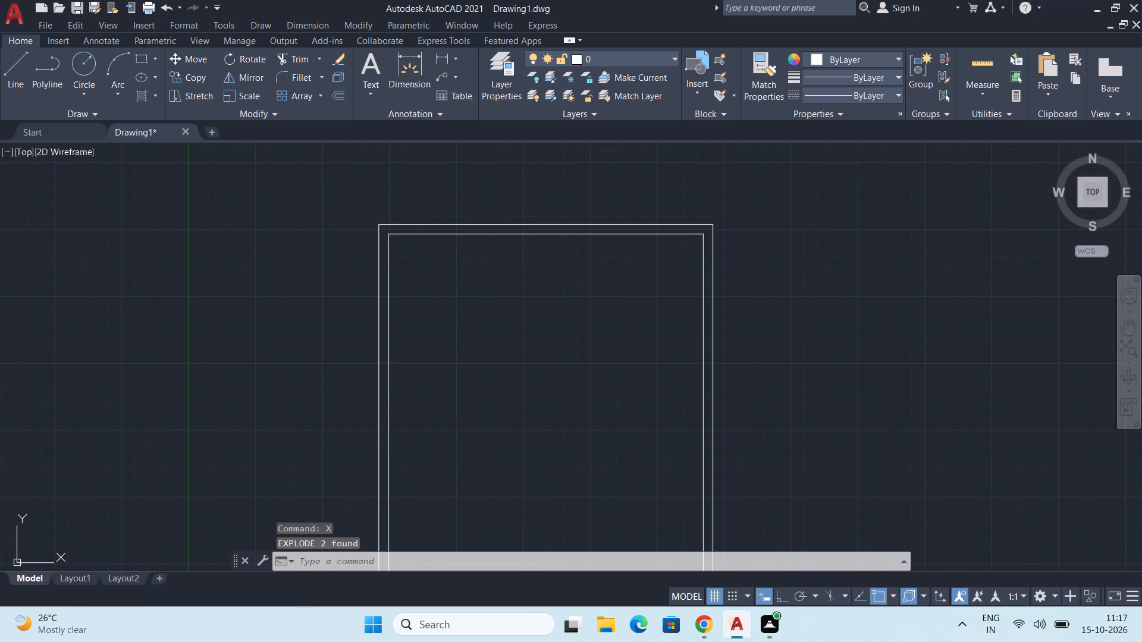
pyautogui.write('OFF')
pyautogui.press('Return')
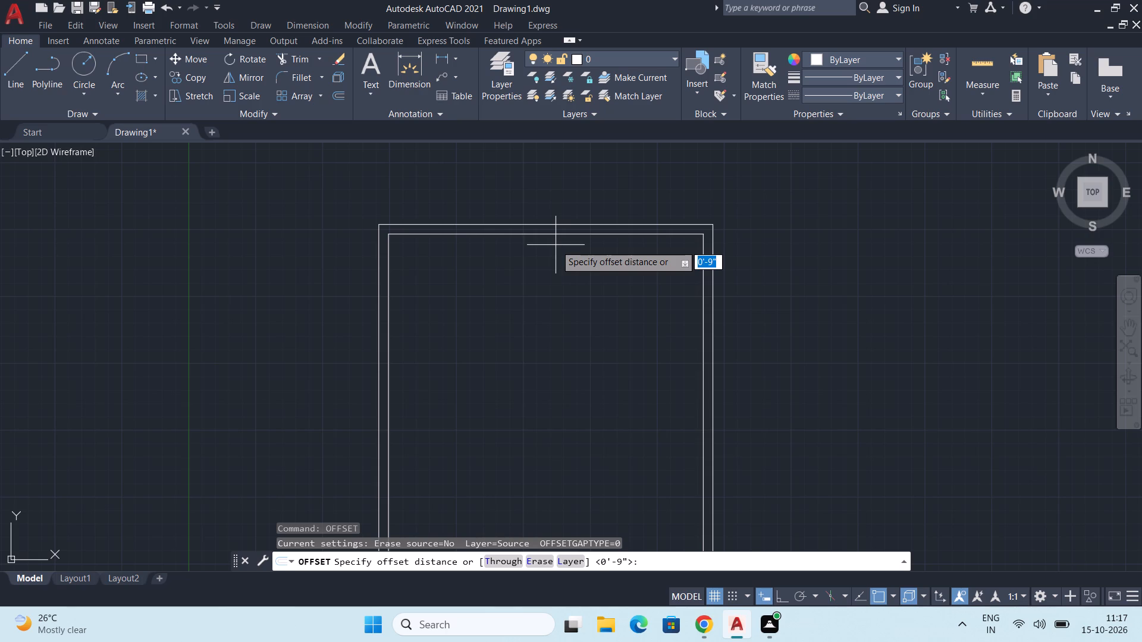
pyautogui.write("12'6")
pyautogui.hotkey('shift', '"')
pyautogui.press('Return')
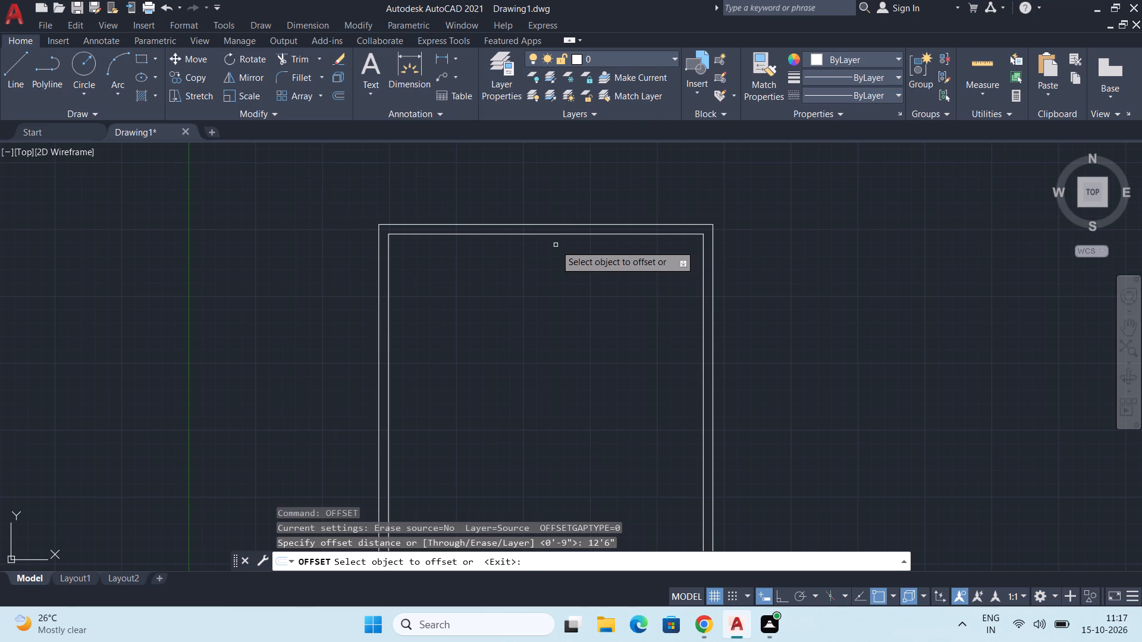
pyautogui.click(388, 360)
pyautogui.click(562, 360)
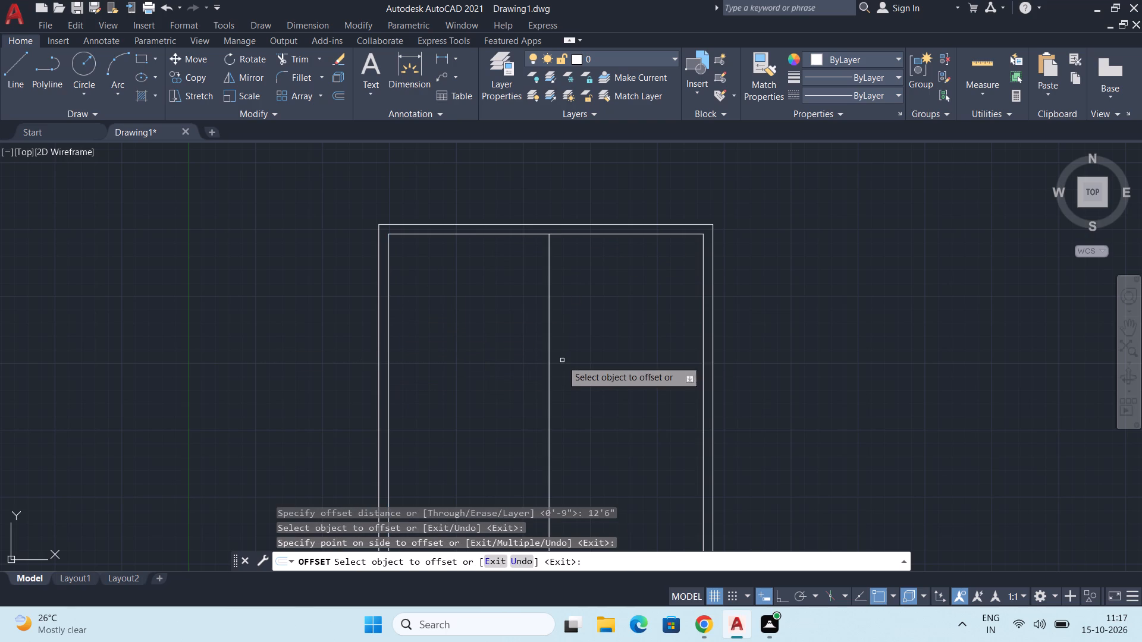
# Offset the right wall's inner line 11'3" inward to form the other face of the central vertical partition.
pyautogui.click(704, 407)
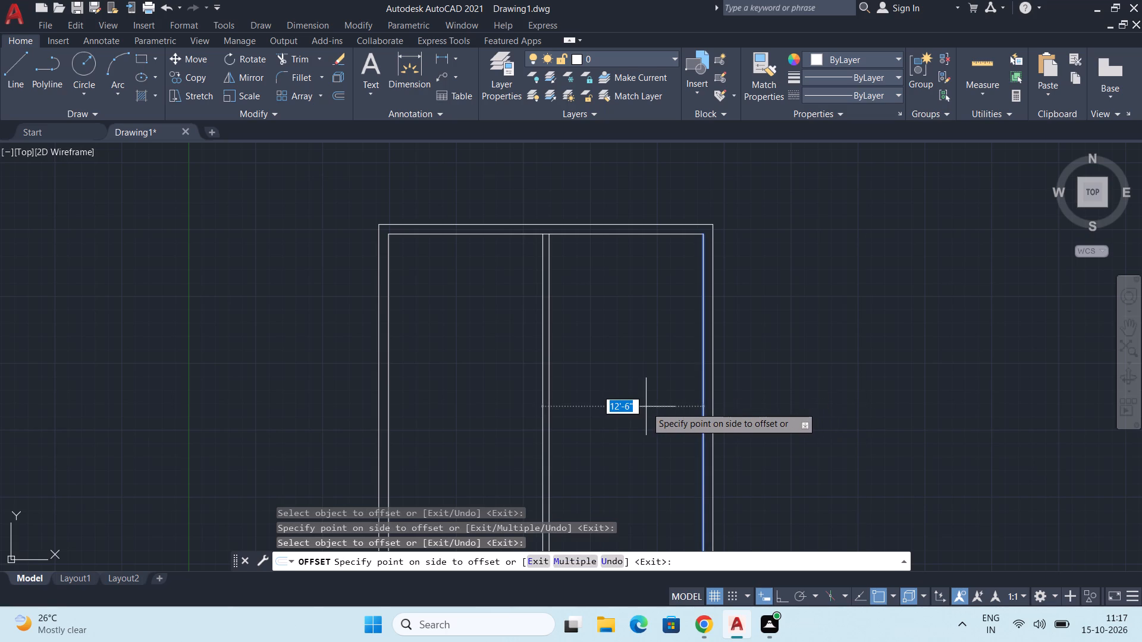
pyautogui.write("11'3")
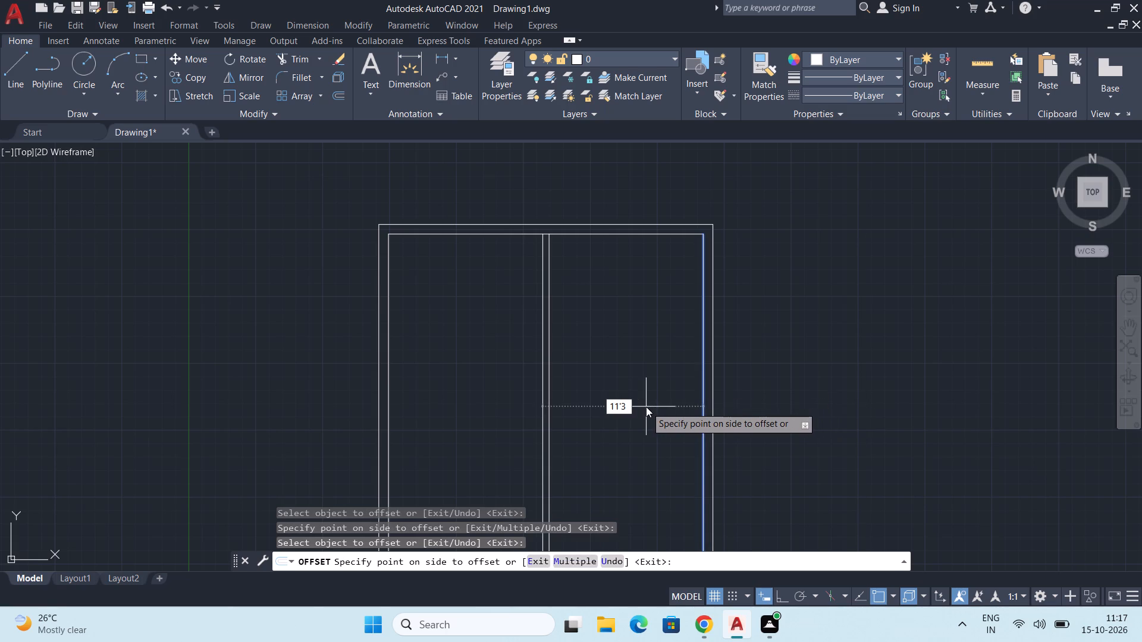
pyautogui.hotkey('shift', '"')
pyautogui.press('Return')
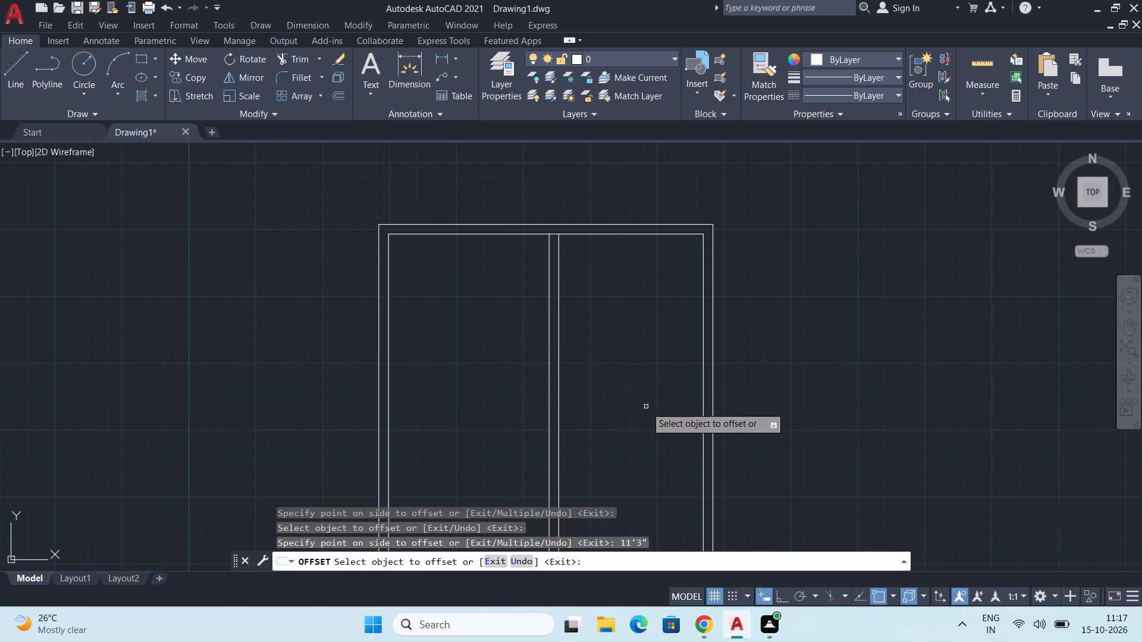
pyautogui.press('space')
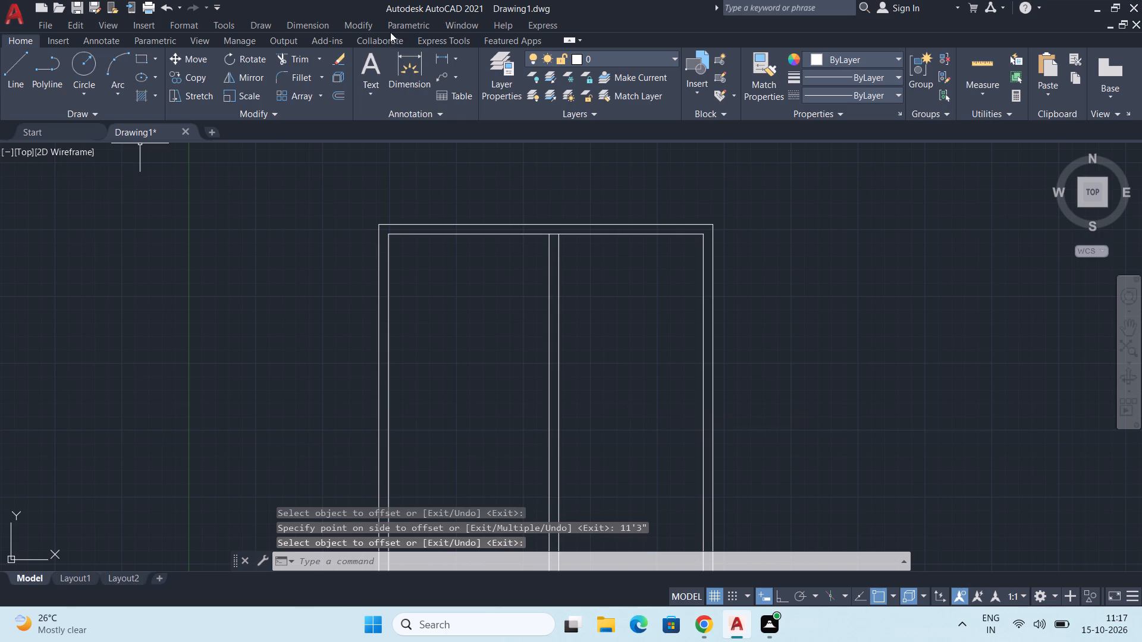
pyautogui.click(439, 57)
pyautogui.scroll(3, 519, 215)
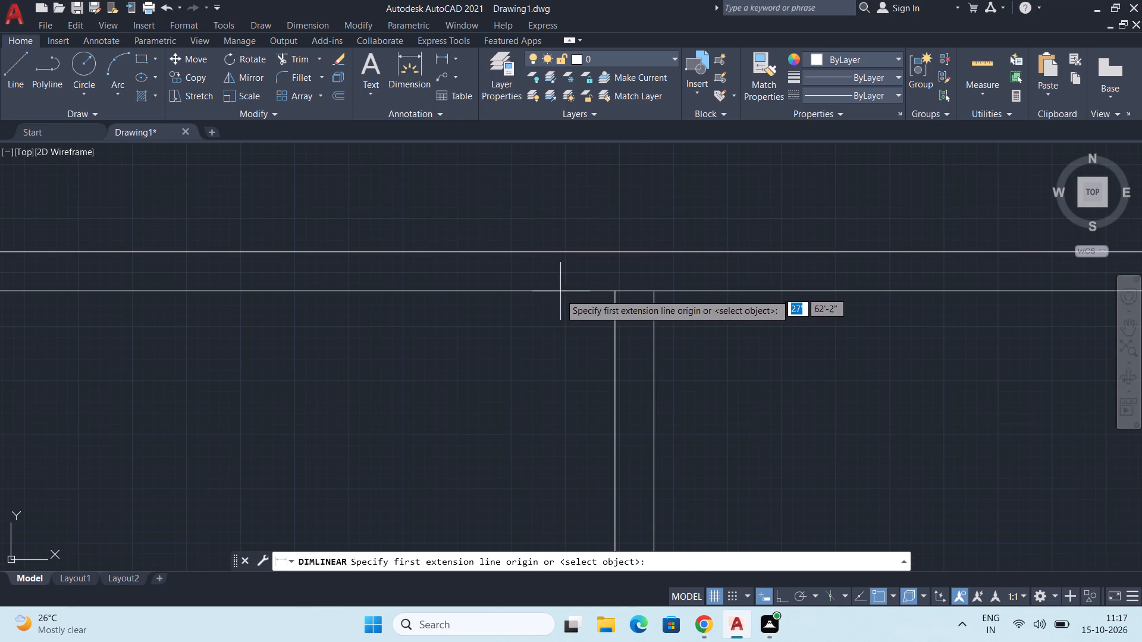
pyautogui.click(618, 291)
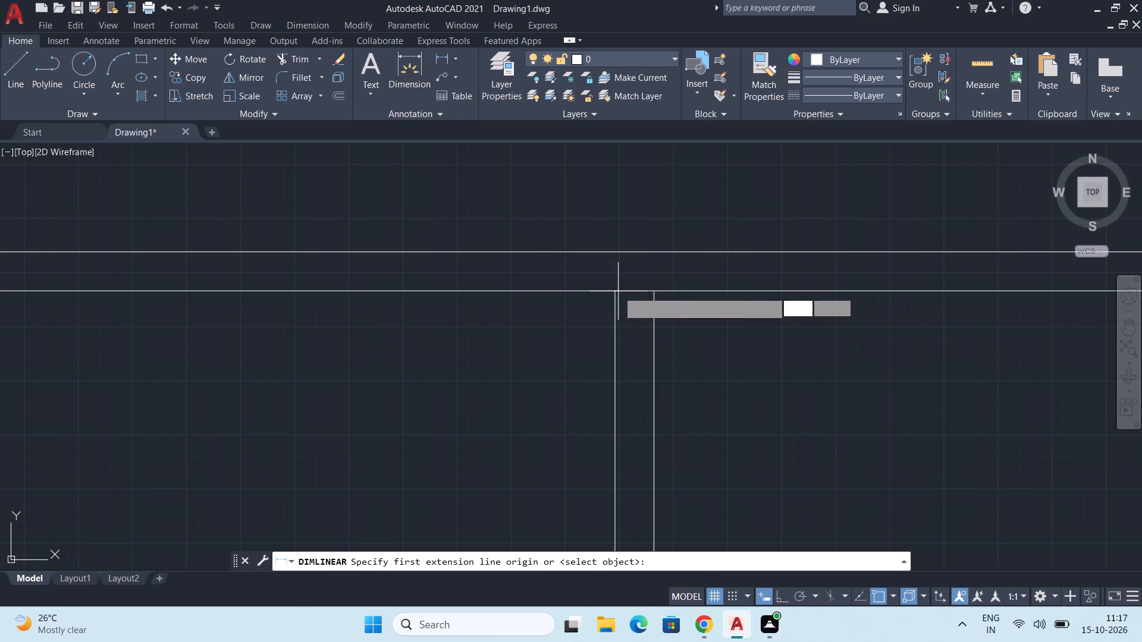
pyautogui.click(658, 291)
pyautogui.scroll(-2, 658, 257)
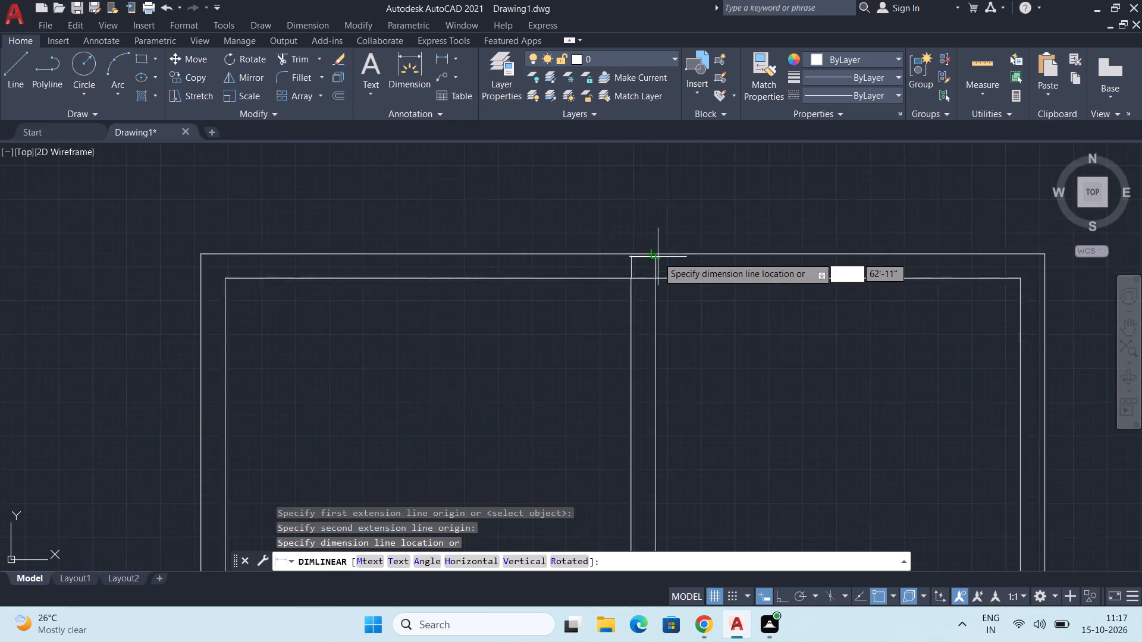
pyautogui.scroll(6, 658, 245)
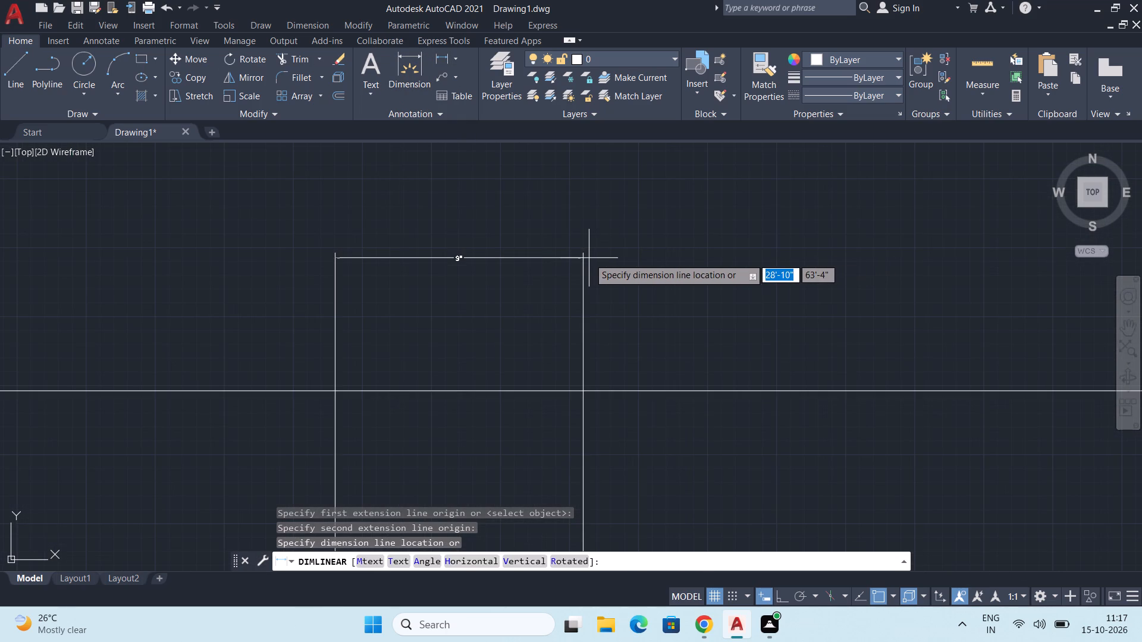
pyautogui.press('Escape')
# Modify the Standard dimension style, setting its text height to 9".
pyautogui.scroll(-2, 597, 246)
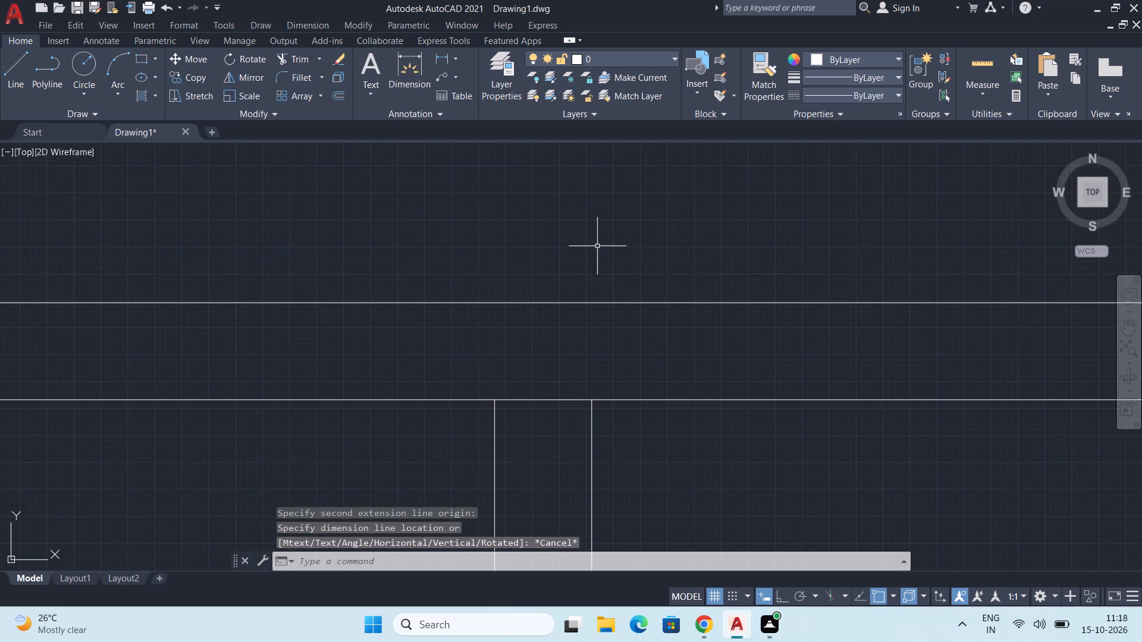
pyautogui.scroll(-3, 597, 249)
pyautogui.moveTo(556, 343); pyautogui.dragTo(572, 289, button='middle')
pyautogui.press('d')
pyautogui.press('Return')
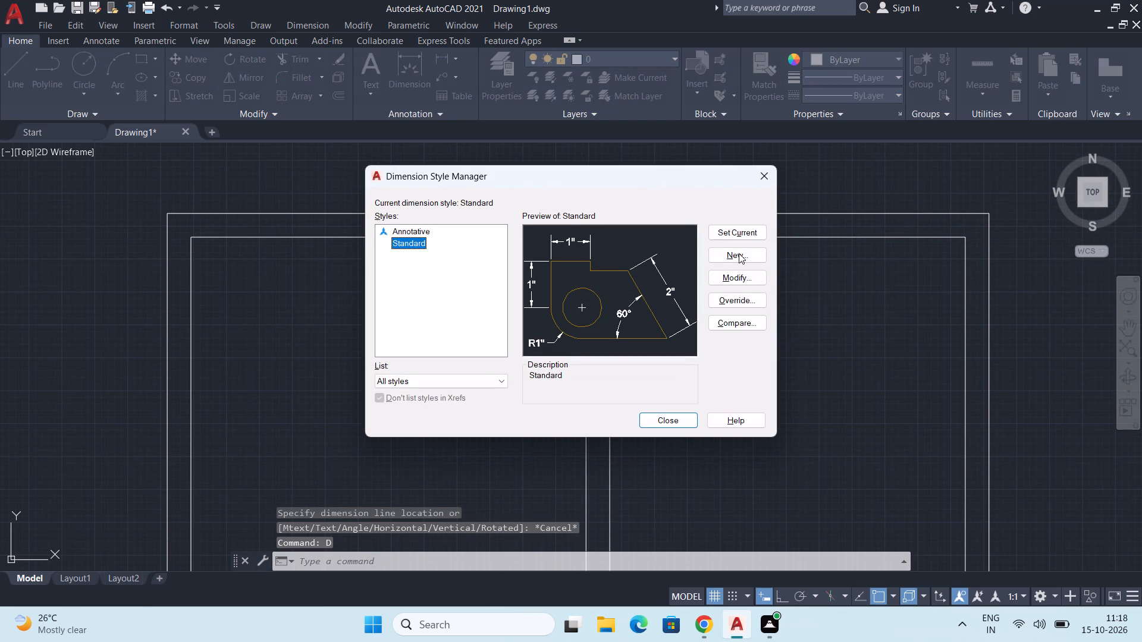
pyautogui.click(751, 274)
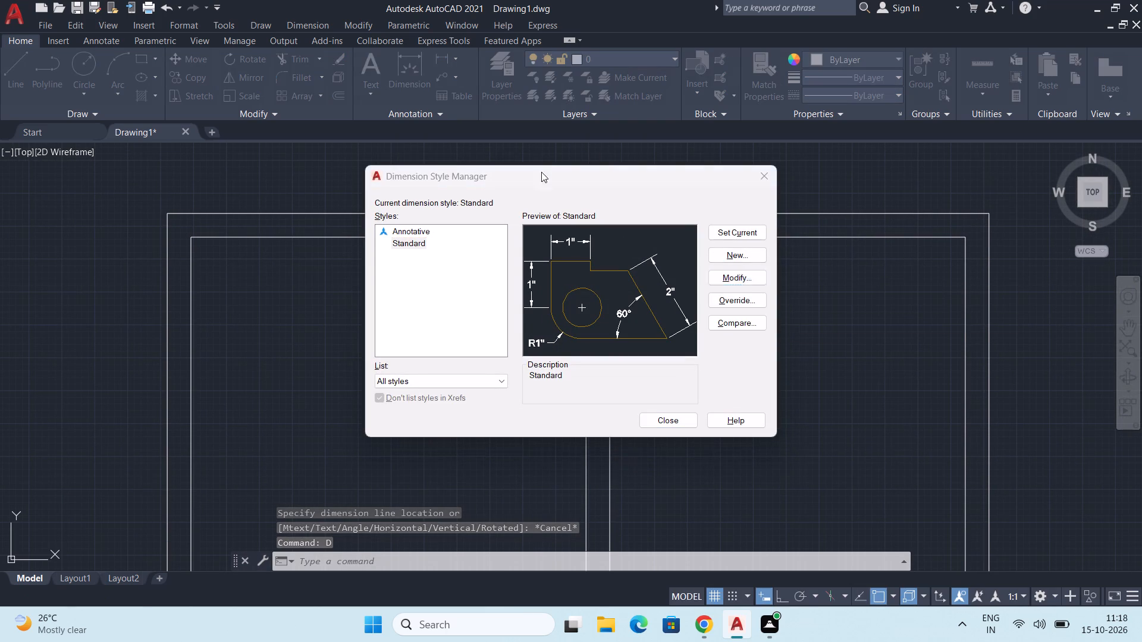
pyautogui.click(472, 150)
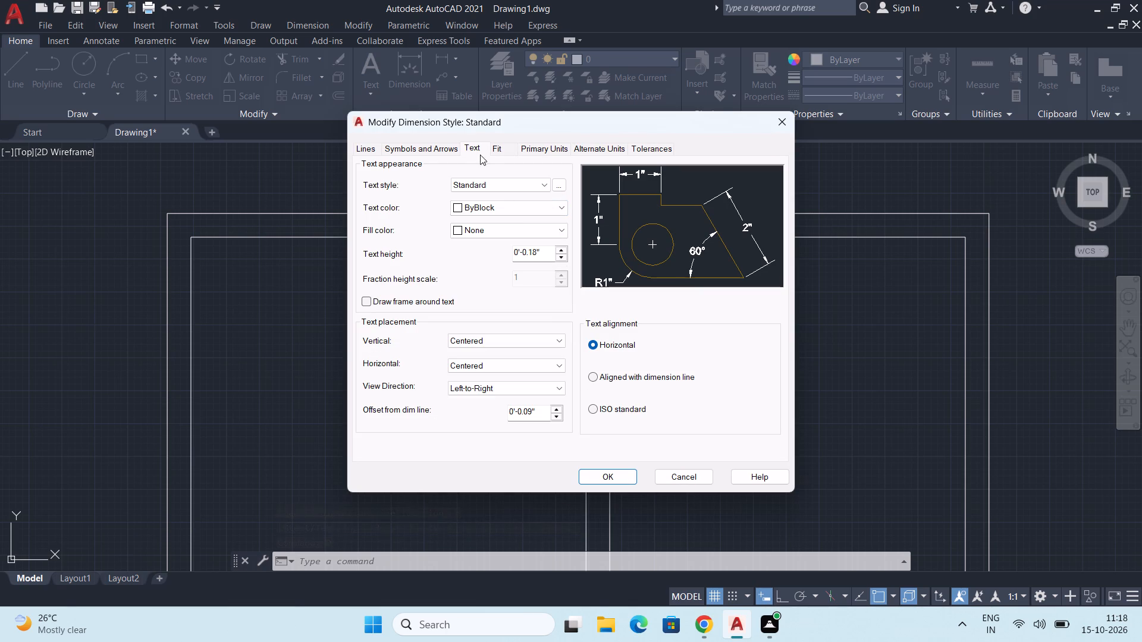
pyautogui.doubleClick(548, 253)
pyautogui.press('BackSpace')
pyautogui.press('BackSpace')
pyautogui.press('BackSpace')
pyautogui.press('BackSpace')
pyautogui.press('BackSpace')
pyautogui.press('BackSpace')
pyautogui.press('BackSpace')
pyautogui.press('BackSpace')
pyautogui.press('BackSpace')
pyautogui.press('BackSpace')
pyautogui.press('BackSpace')
pyautogui.write('9"')
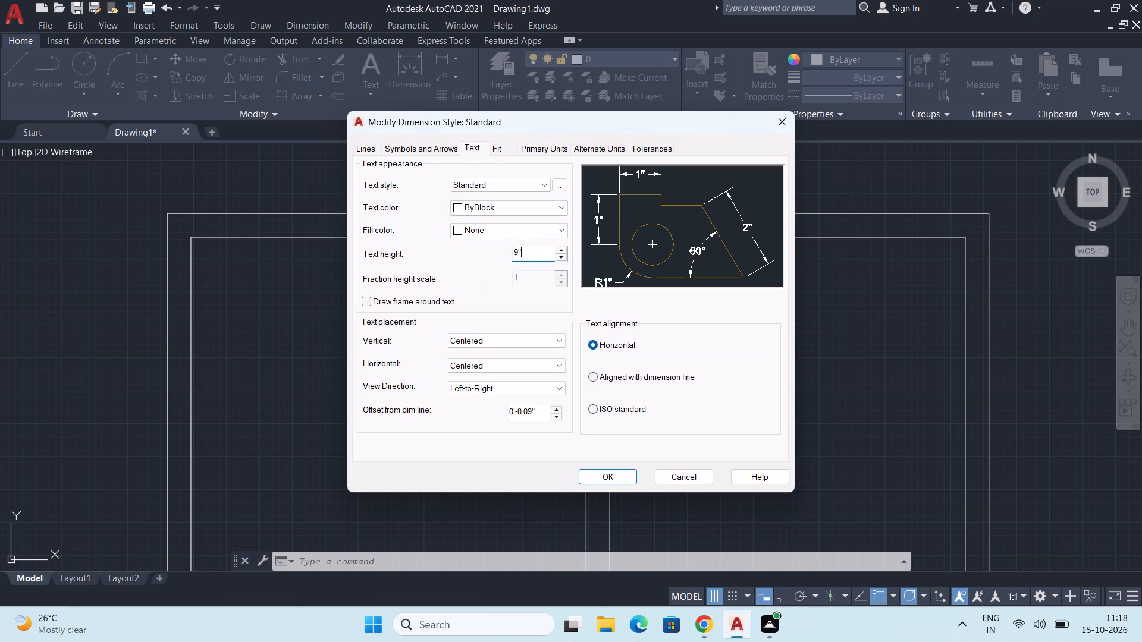
# Set the Standard dimension style's arrow size to 9" and save the style changes.
pyautogui.click(449, 149)
pyautogui.doubleClick(404, 298)
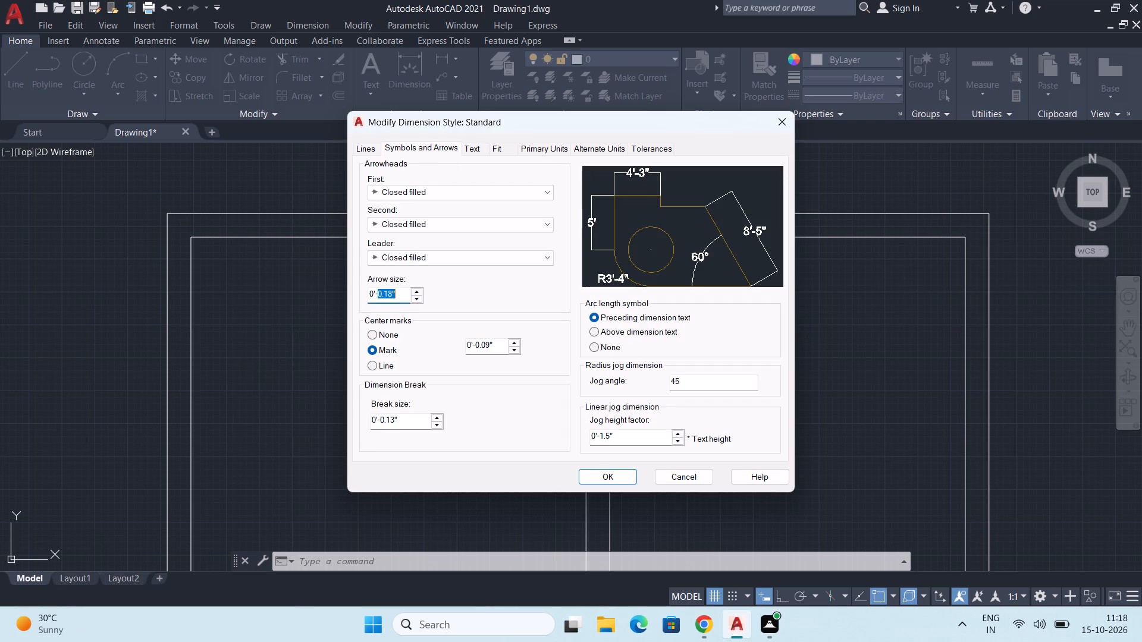
pyautogui.press('BackSpace')
pyautogui.press('BackSpace')
pyautogui.press('BackSpace')
pyautogui.press('BackSpace')
pyautogui.press('BackSpace')
pyautogui.press('BackSpace')
pyautogui.press('BackSpace')
pyautogui.press('BackSpace')
pyautogui.press('BackSpace')
pyautogui.press('BackSpace')
pyautogui.press('9')
pyautogui.hotkey('shift', '"')
pyautogui.click(621, 475)
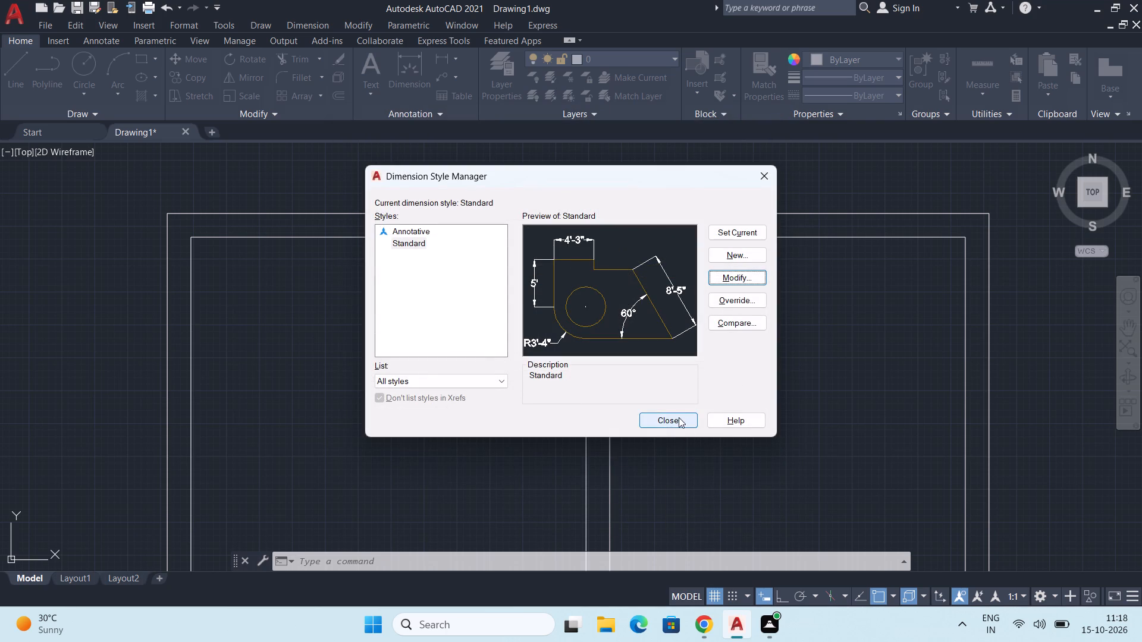
pyautogui.click(679, 417)
# Offset the top wall's inner line 12' down into the plan.
pyautogui.scroll(-2, 501, 428)
pyautogui.moveTo(502, 496); pyautogui.dragTo(504, 495, button='middle')
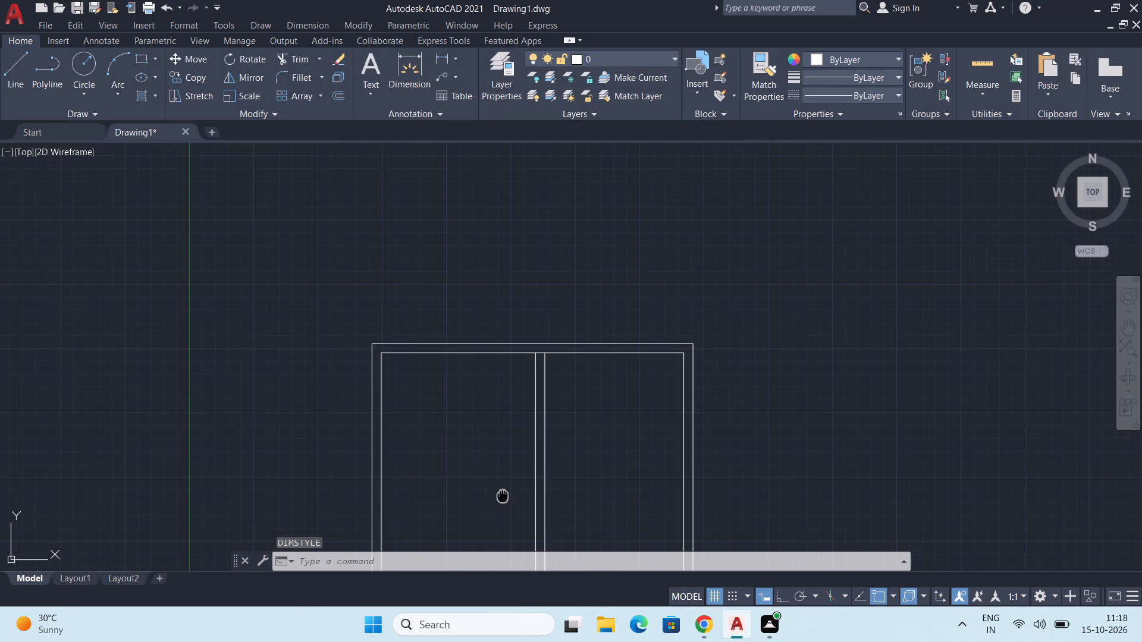
pyautogui.moveTo(504, 495); pyautogui.dragTo(516, 380, button='middle')
pyautogui.scroll(1, 541, 291)
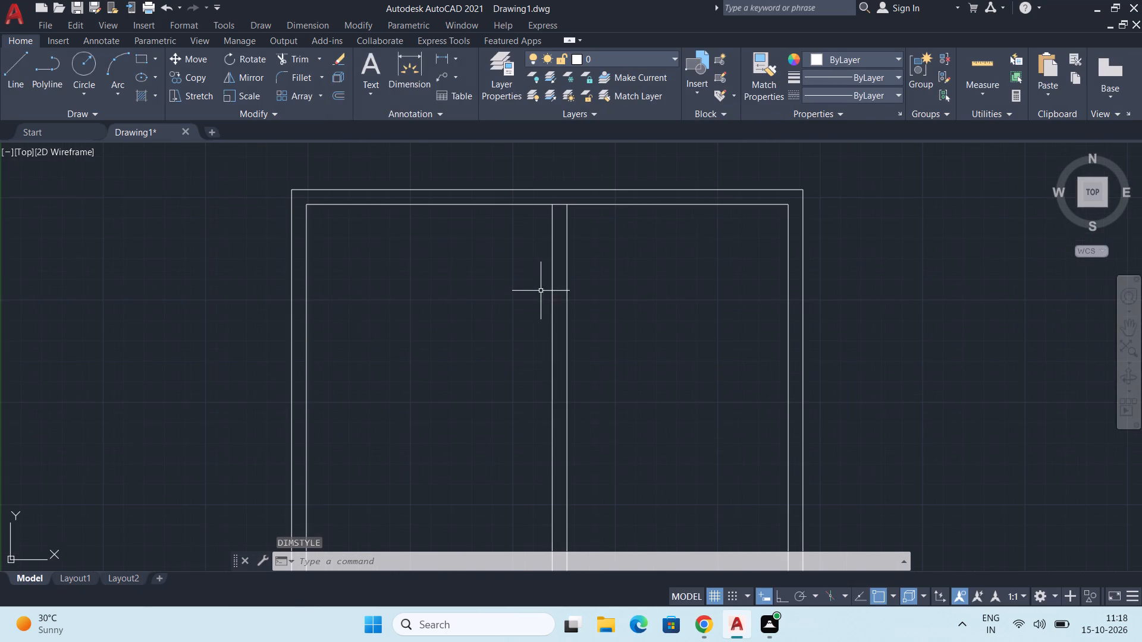
pyautogui.moveTo(547, 297); pyautogui.dragTo(536, 285, button='middle')
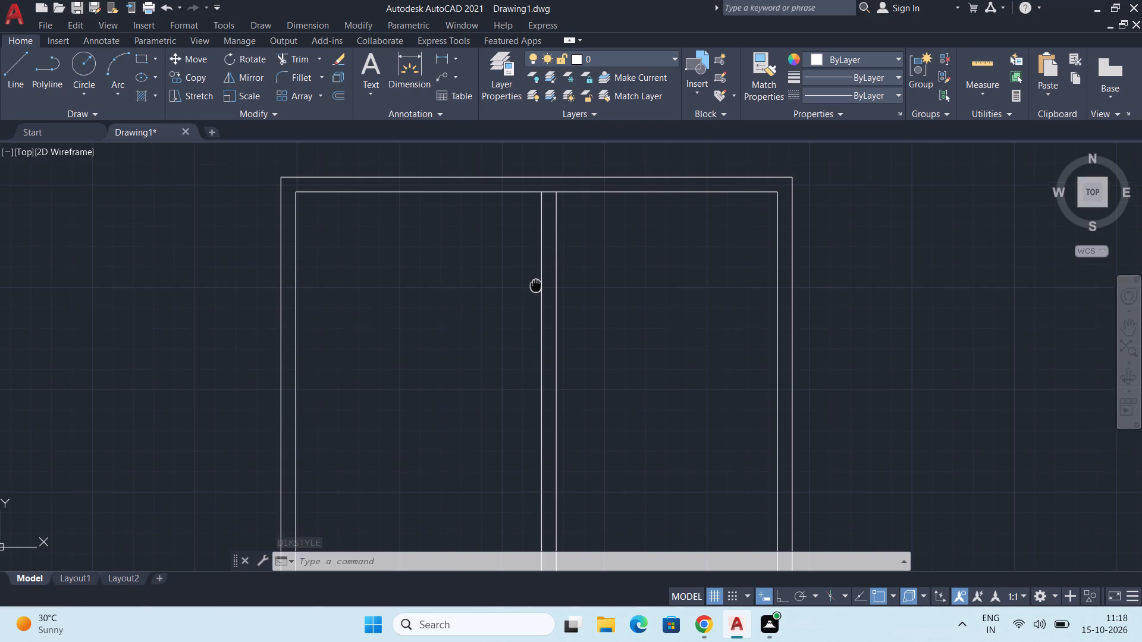
pyautogui.moveTo(536, 285); pyautogui.dragTo(535, 288, button='middle')
pyautogui.write('OFF')
pyautogui.press('Return')
pyautogui.write("12'")
pyautogui.press('Return')
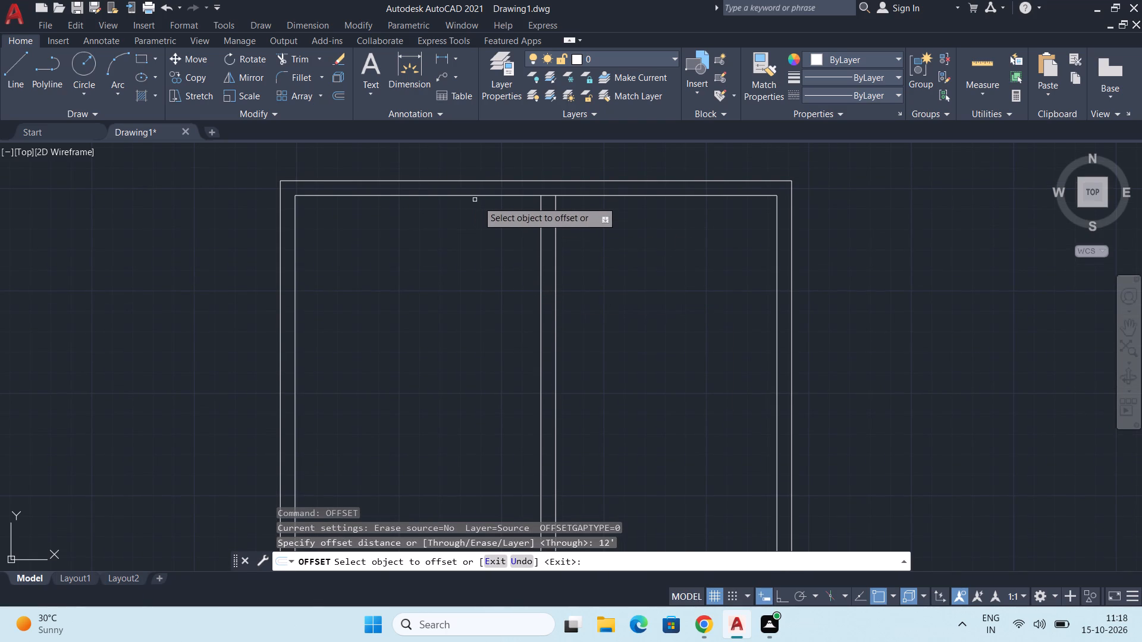
pyautogui.click(490, 195)
pyautogui.click(466, 346)
# Offset the new horizontal line 9" downward to form the other face of the first horizontal partition.
pyautogui.moveTo(482, 385); pyautogui.dragTo(531, 257, button='middle')
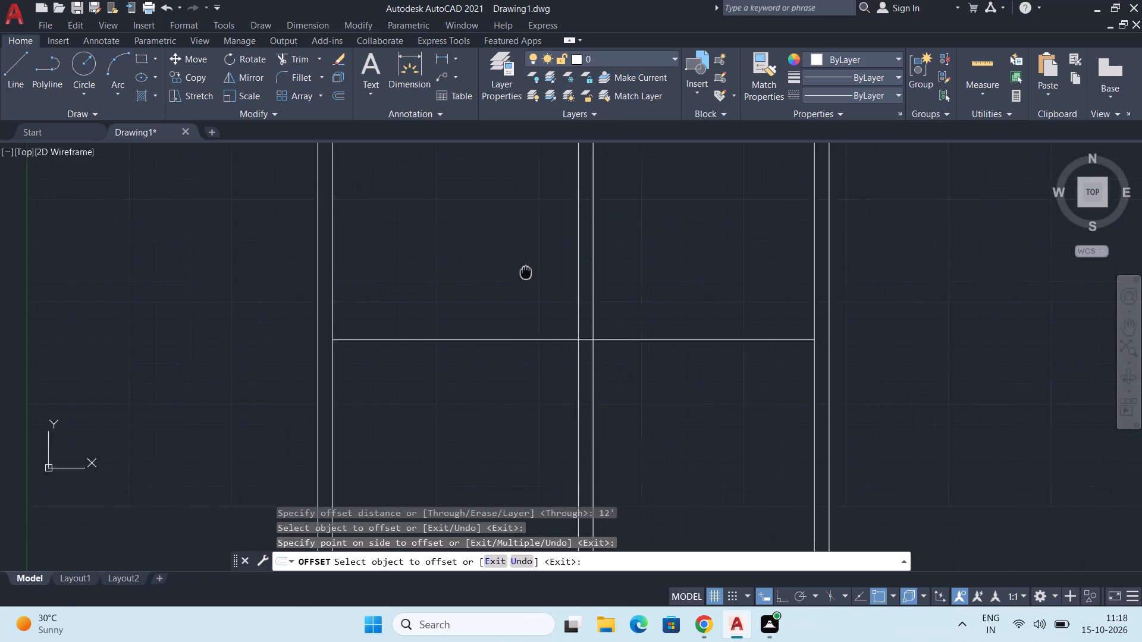
pyautogui.moveTo(531, 257); pyautogui.dragTo(534, 247, button='middle')
pyautogui.click(534, 292)
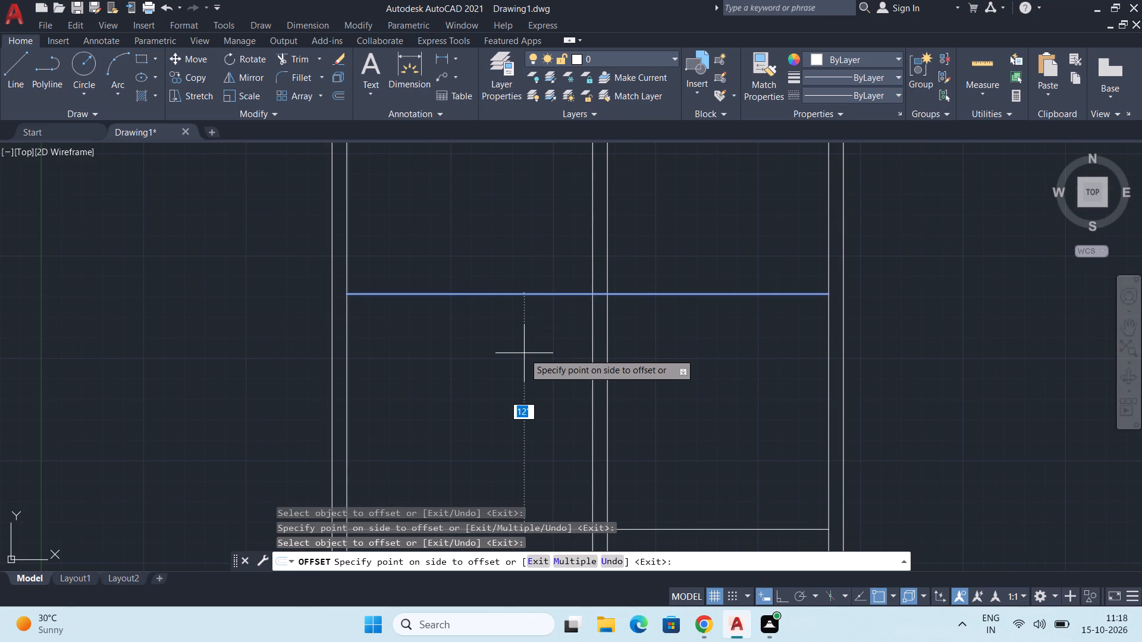
pyautogui.write('9"')
pyautogui.press('Return')
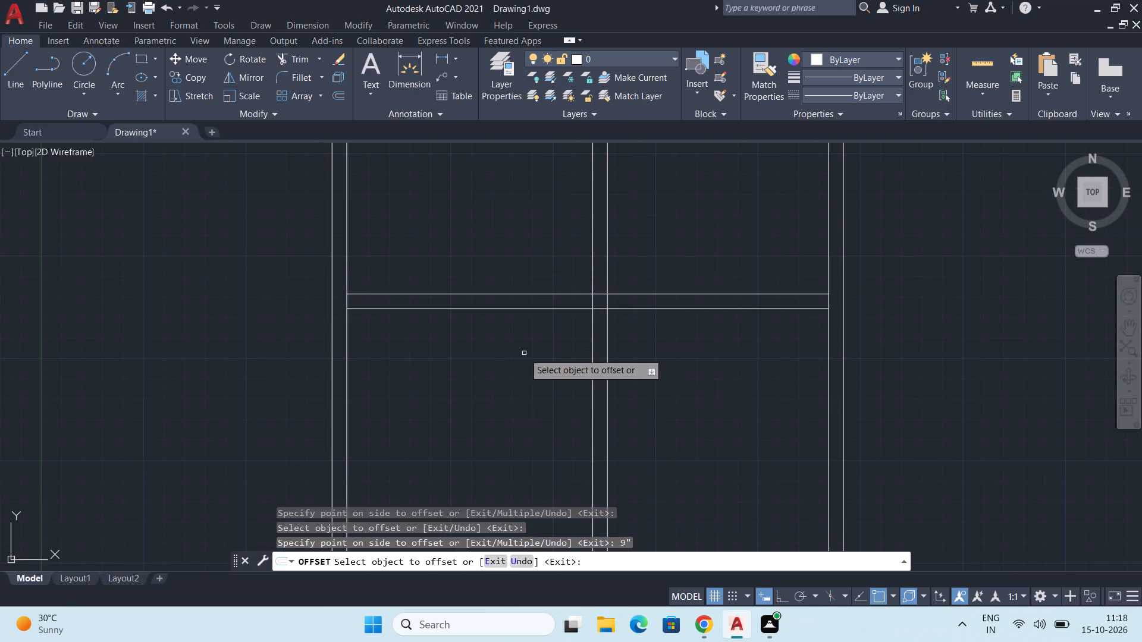
pyautogui.scroll(-1, 541, 352)
pyautogui.moveTo(541, 360); pyautogui.dragTo(475, 311, button='middle')
pyautogui.press('space')
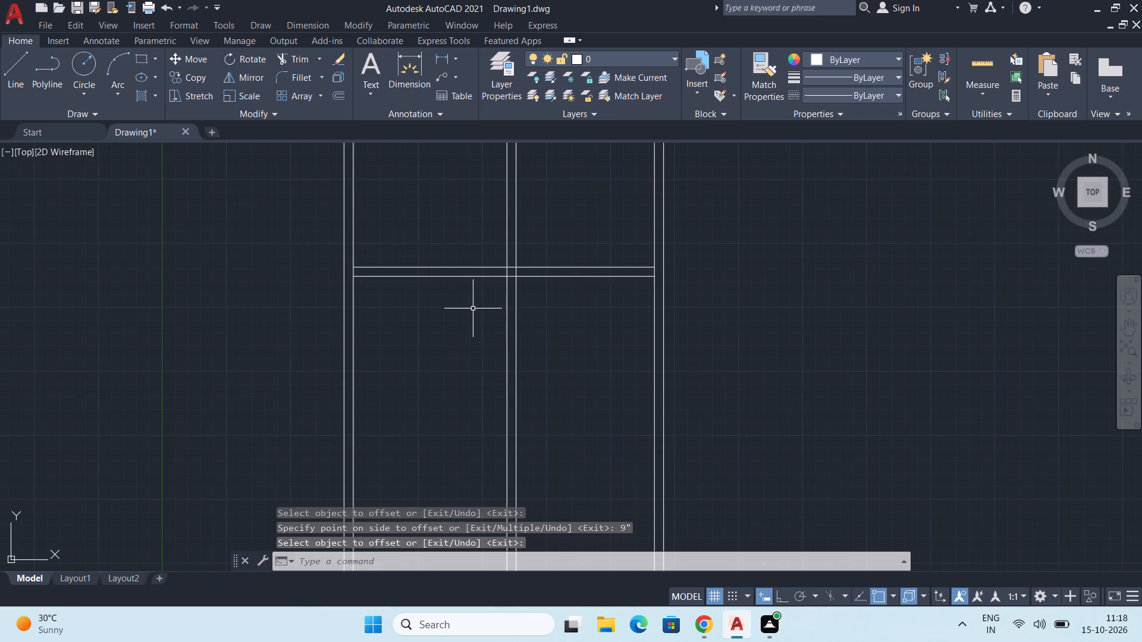
# Trim the left wall's inner line between the two faces of the horizontal partition.
pyautogui.write('TR')
pyautogui.press('Return')
pyautogui.scroll(3, 377, 276)
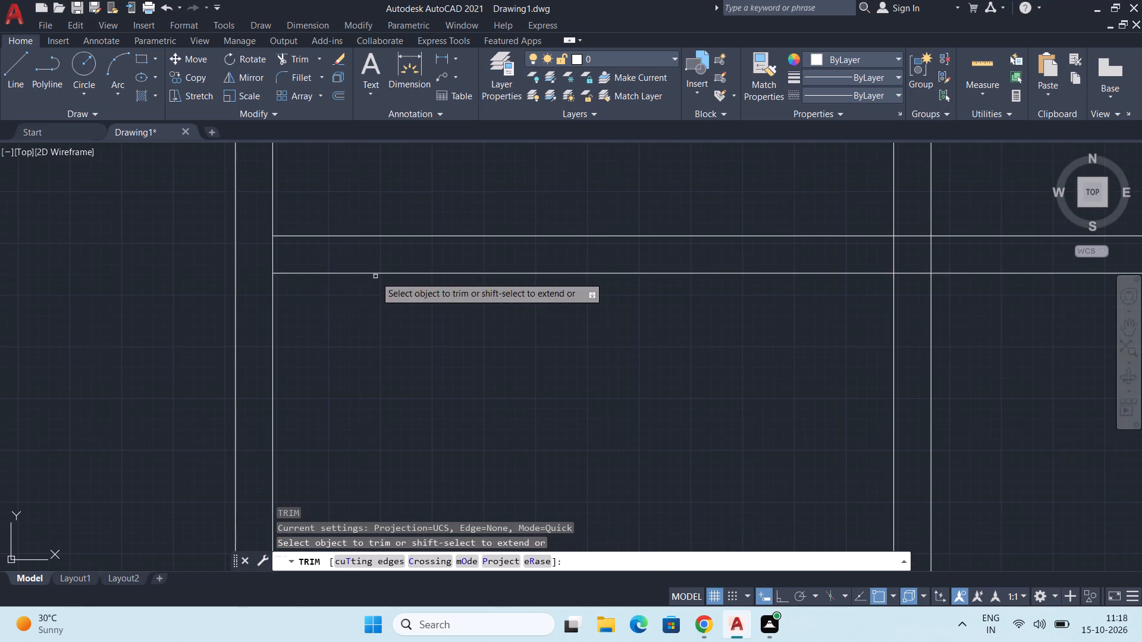
pyautogui.click(264, 253)
pyautogui.click(283, 252)
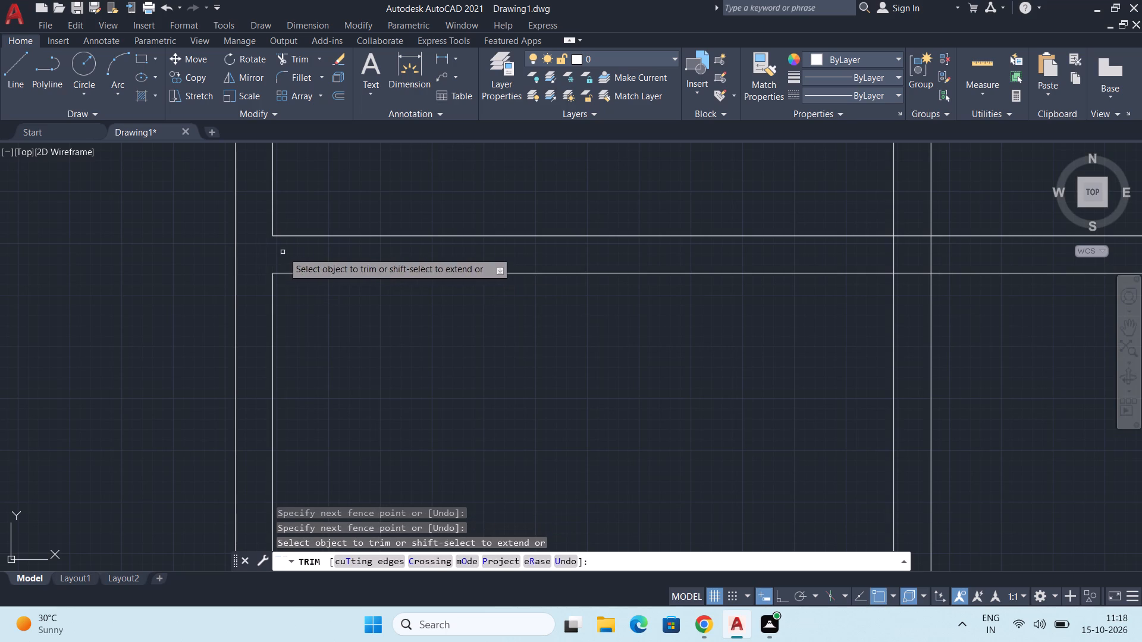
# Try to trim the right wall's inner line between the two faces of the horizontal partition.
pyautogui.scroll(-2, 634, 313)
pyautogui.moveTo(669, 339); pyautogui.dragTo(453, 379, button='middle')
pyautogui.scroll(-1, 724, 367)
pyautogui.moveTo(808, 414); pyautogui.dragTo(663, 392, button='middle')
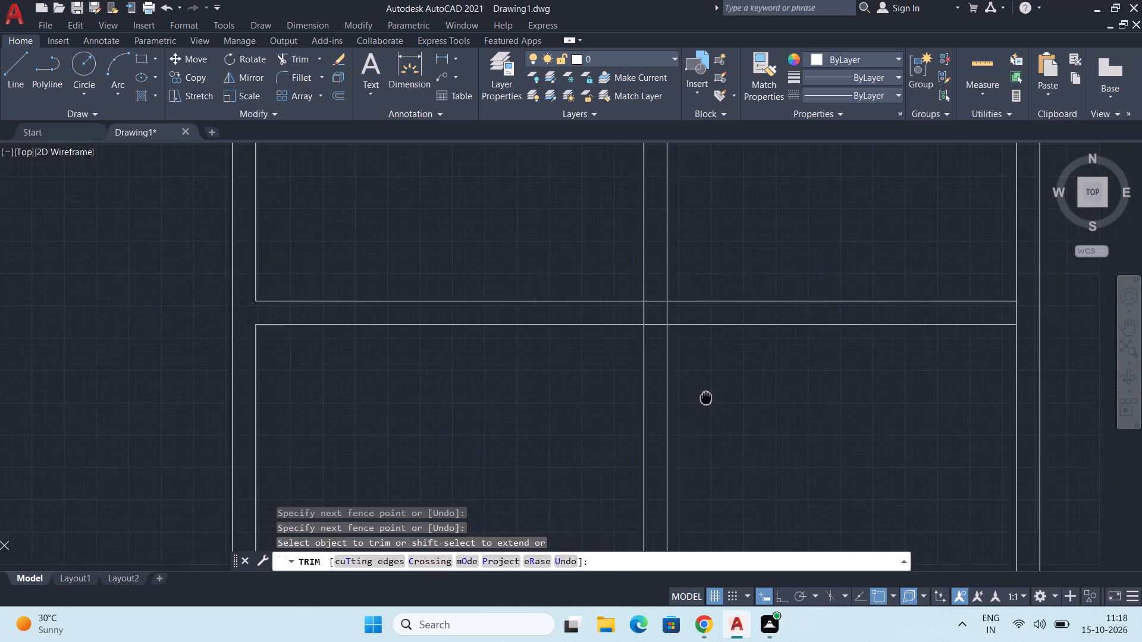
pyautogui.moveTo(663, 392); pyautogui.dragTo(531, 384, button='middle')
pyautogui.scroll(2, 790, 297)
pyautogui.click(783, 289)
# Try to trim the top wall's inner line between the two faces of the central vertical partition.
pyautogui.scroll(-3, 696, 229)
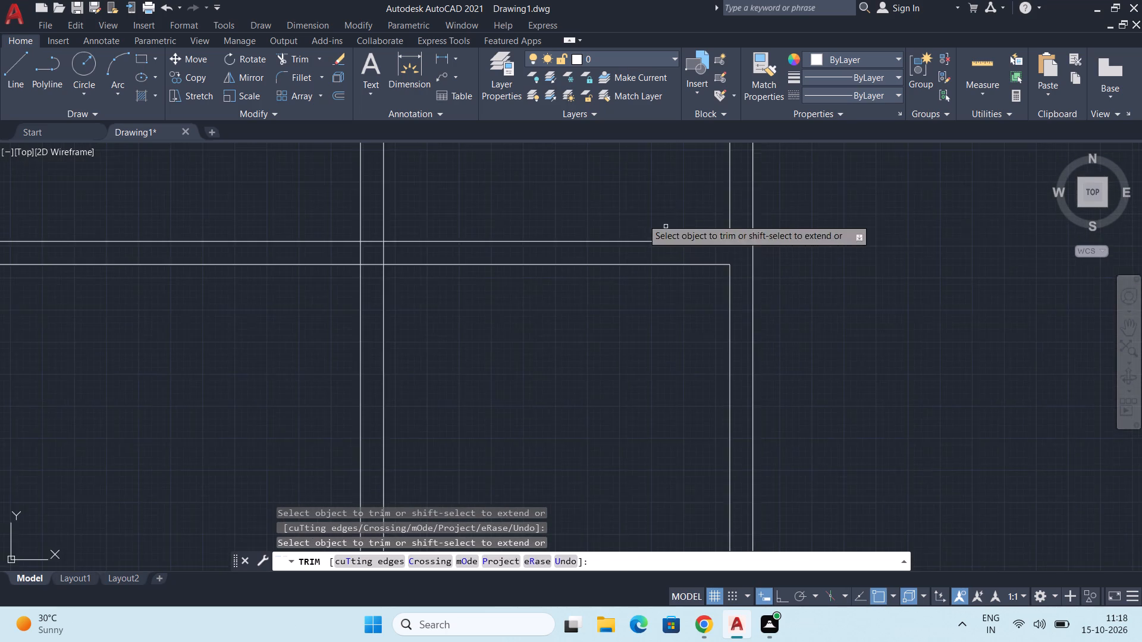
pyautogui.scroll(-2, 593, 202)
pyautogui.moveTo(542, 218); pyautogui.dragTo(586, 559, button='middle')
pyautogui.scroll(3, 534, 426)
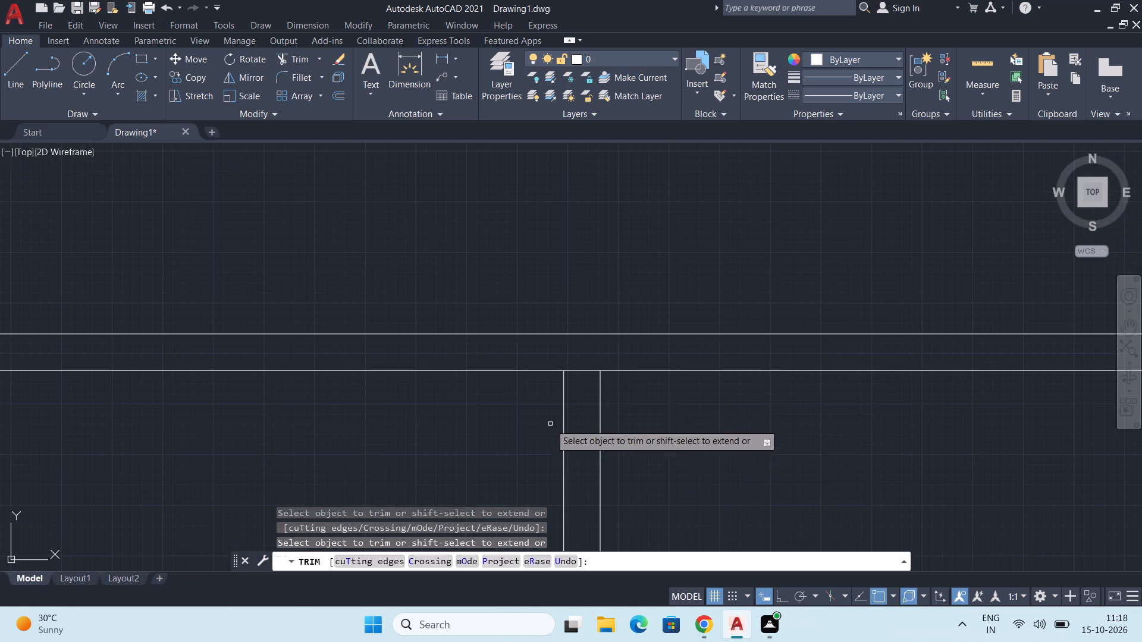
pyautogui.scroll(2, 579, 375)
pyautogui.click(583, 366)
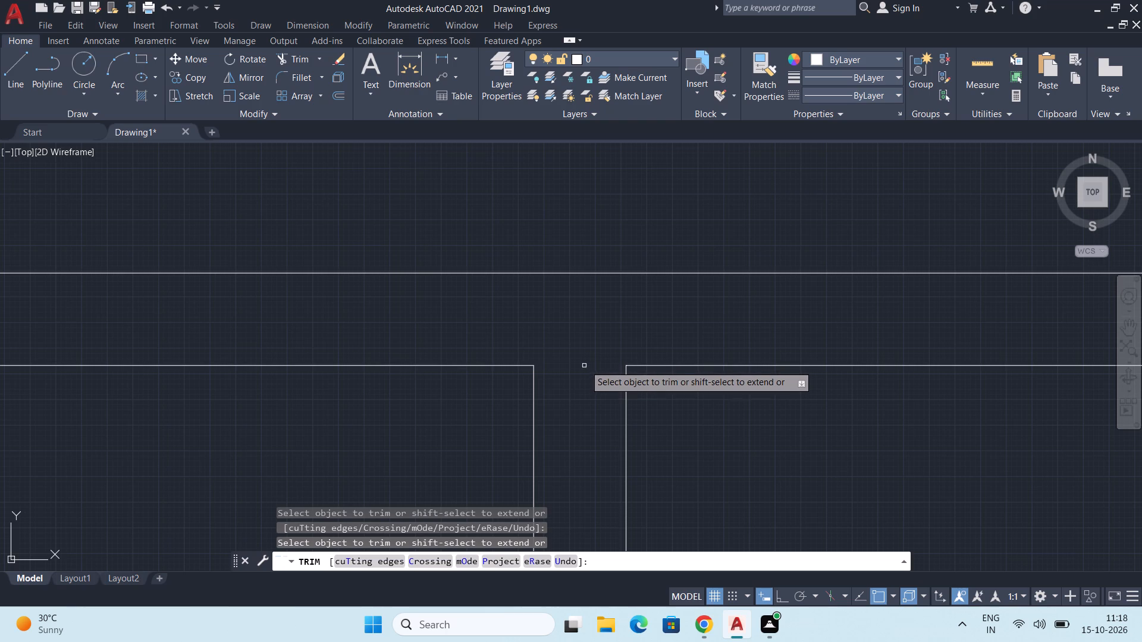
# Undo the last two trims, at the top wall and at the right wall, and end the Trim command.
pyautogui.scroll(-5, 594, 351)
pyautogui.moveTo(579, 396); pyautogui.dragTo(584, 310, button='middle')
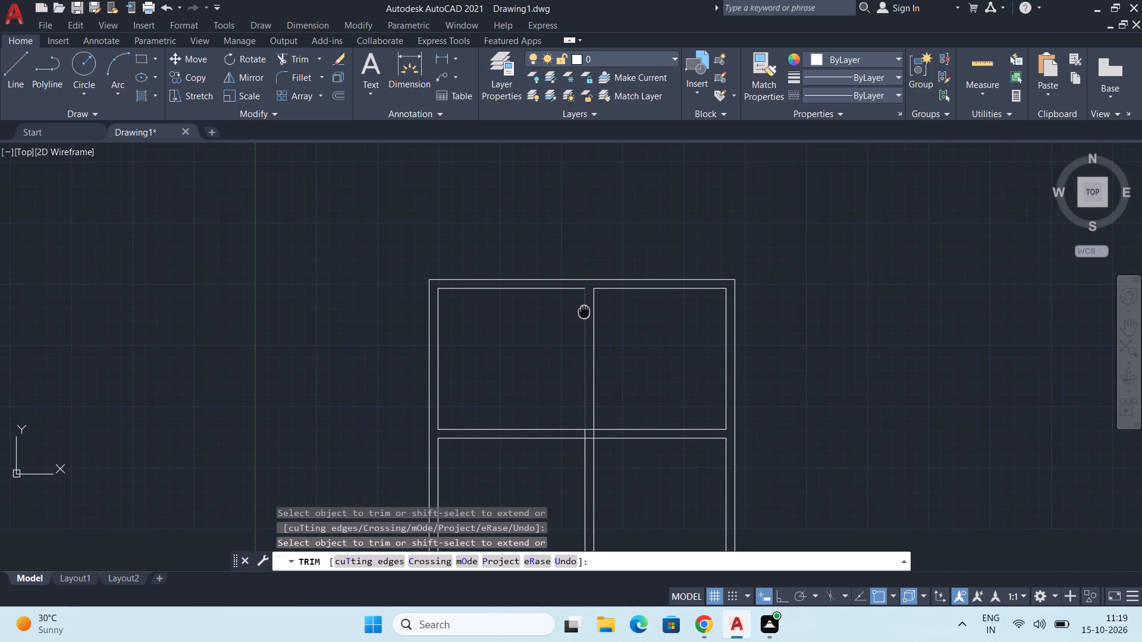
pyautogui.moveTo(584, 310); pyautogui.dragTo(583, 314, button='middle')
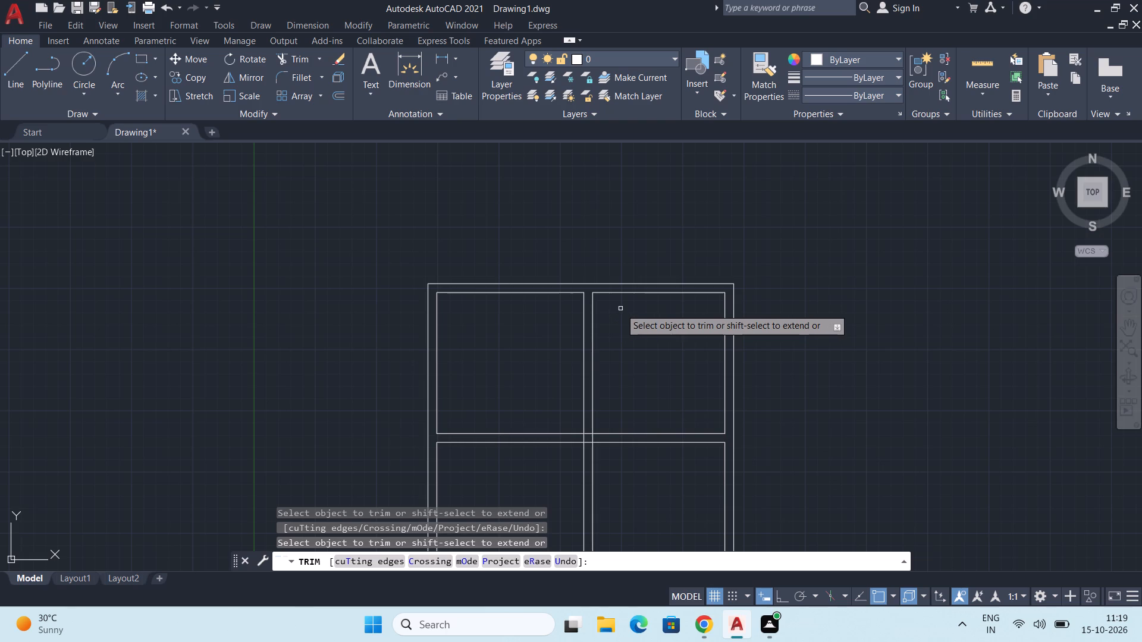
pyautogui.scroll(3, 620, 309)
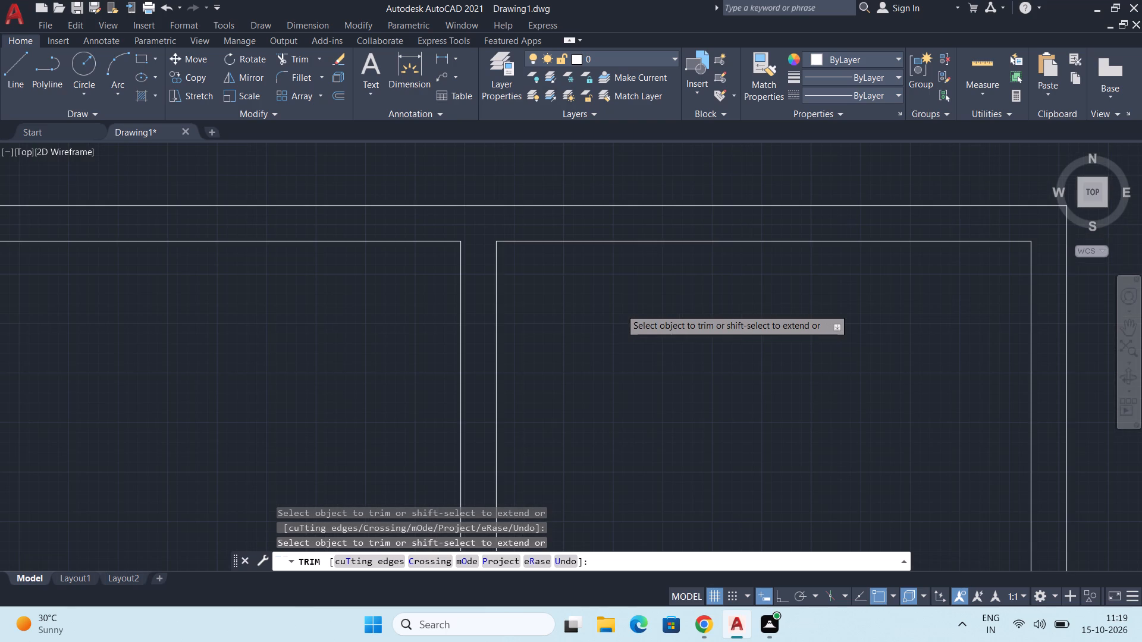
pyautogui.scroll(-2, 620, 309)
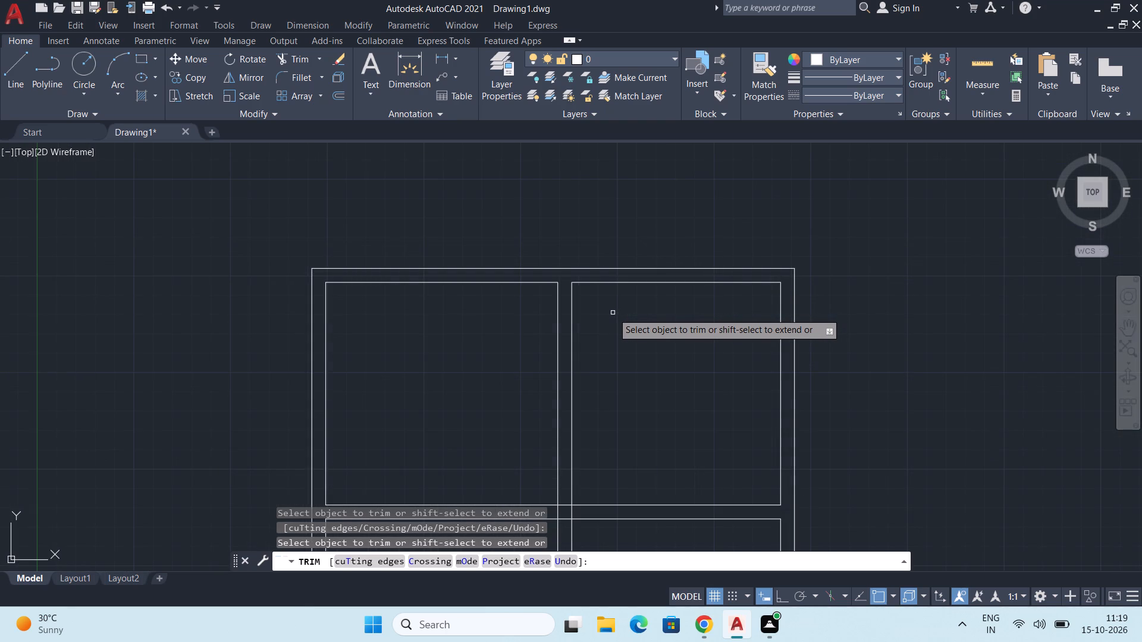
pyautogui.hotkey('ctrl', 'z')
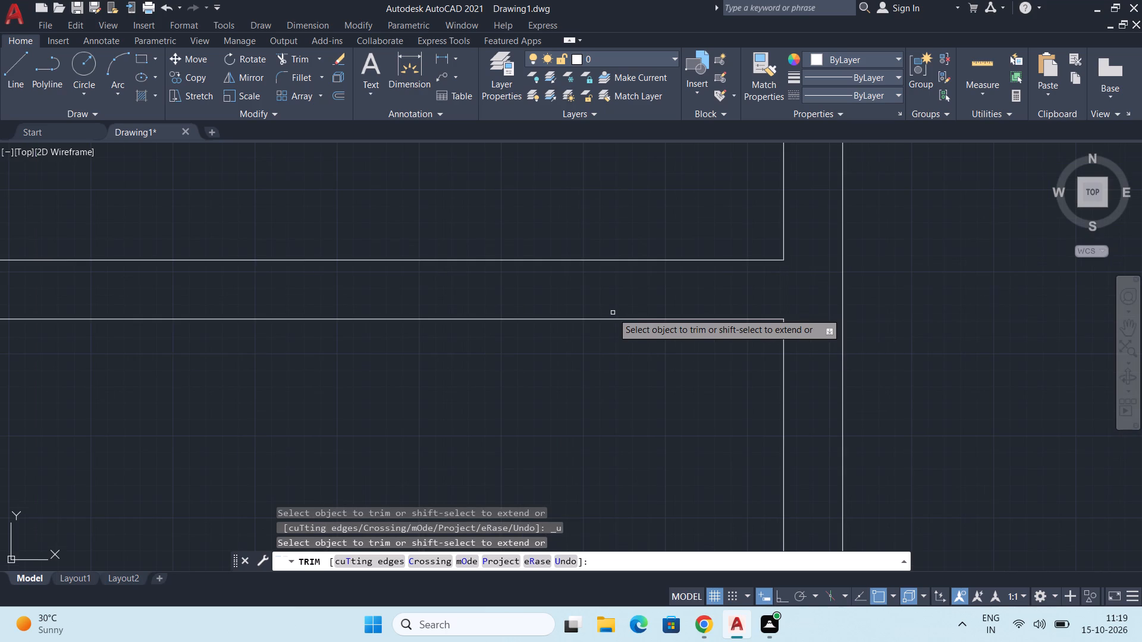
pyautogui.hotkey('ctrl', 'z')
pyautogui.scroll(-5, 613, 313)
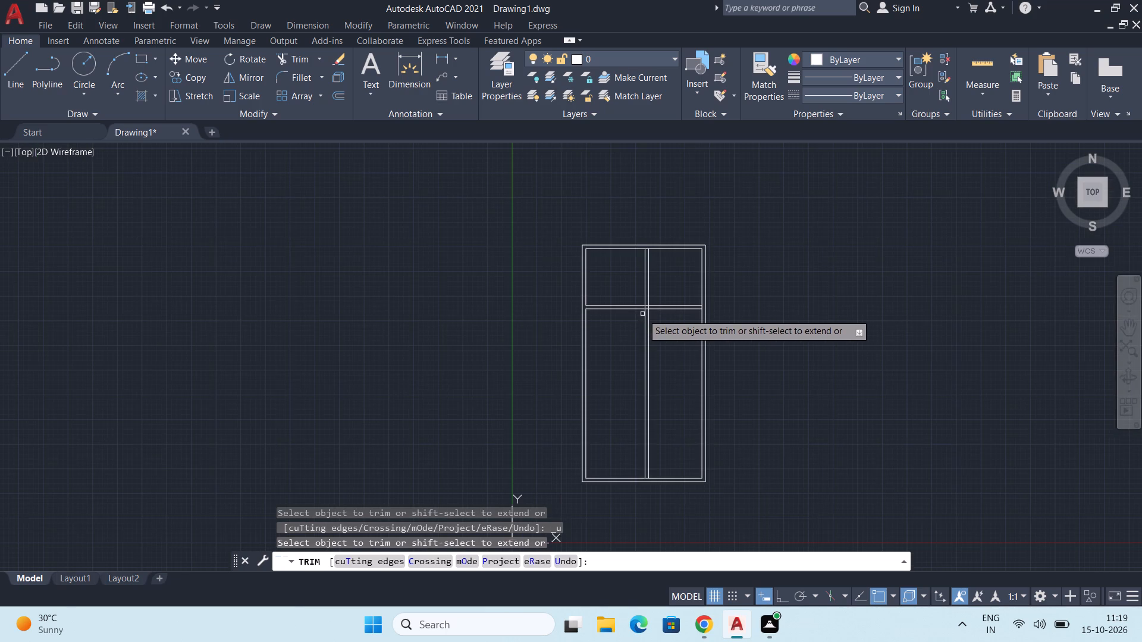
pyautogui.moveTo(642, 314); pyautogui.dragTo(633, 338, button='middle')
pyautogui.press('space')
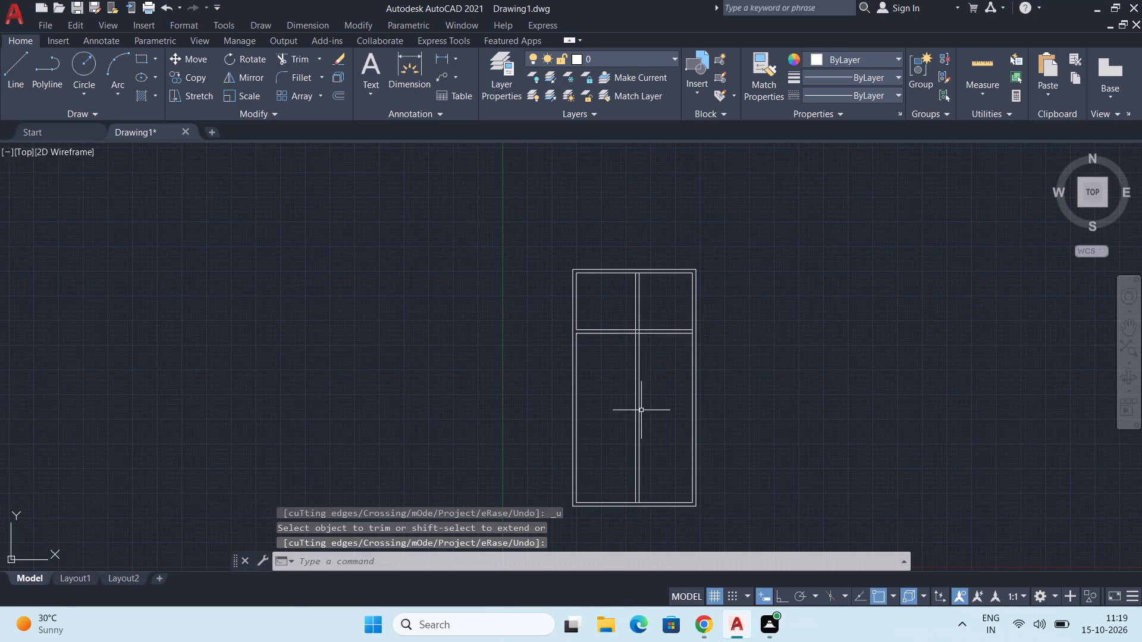
# Offset the horizontal partition's lower face 10'3" down into the plan.
pyautogui.moveTo(641, 410); pyautogui.dragTo(629, 329, button='middle')
pyautogui.scroll(1, 605, 325)
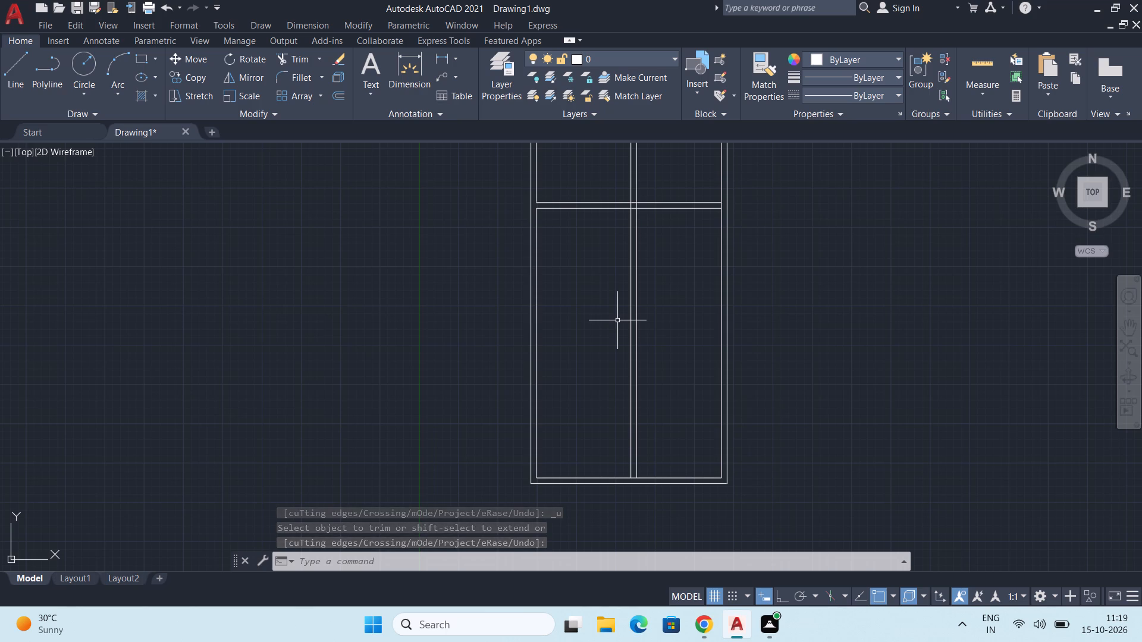
pyautogui.scroll(-2, 650, 305)
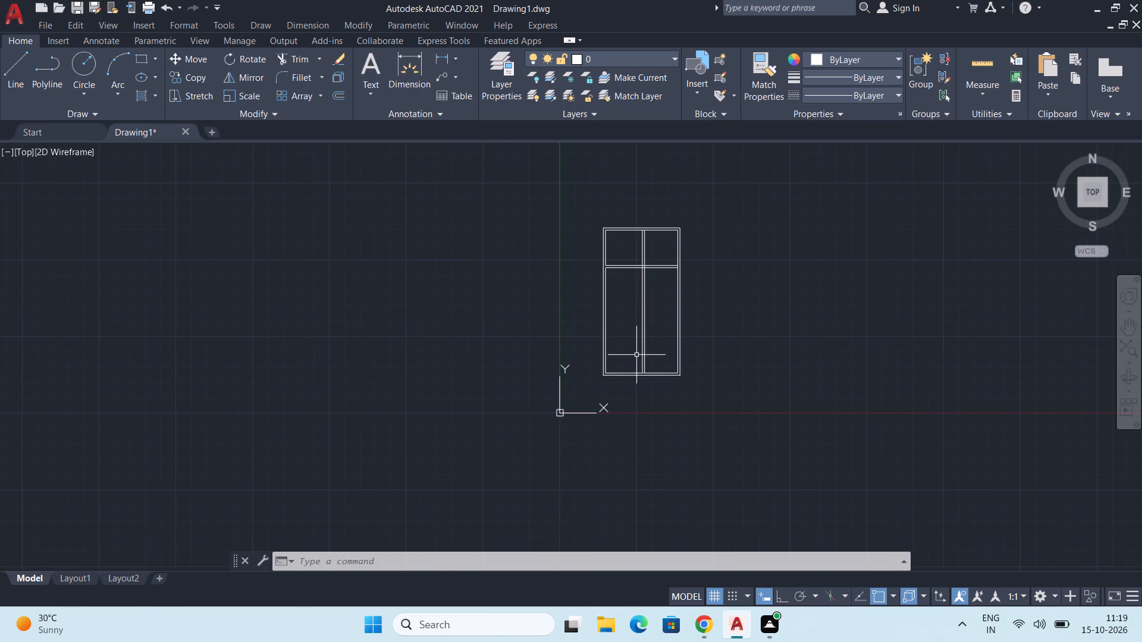
pyautogui.write('OFF')
pyautogui.press('Return')
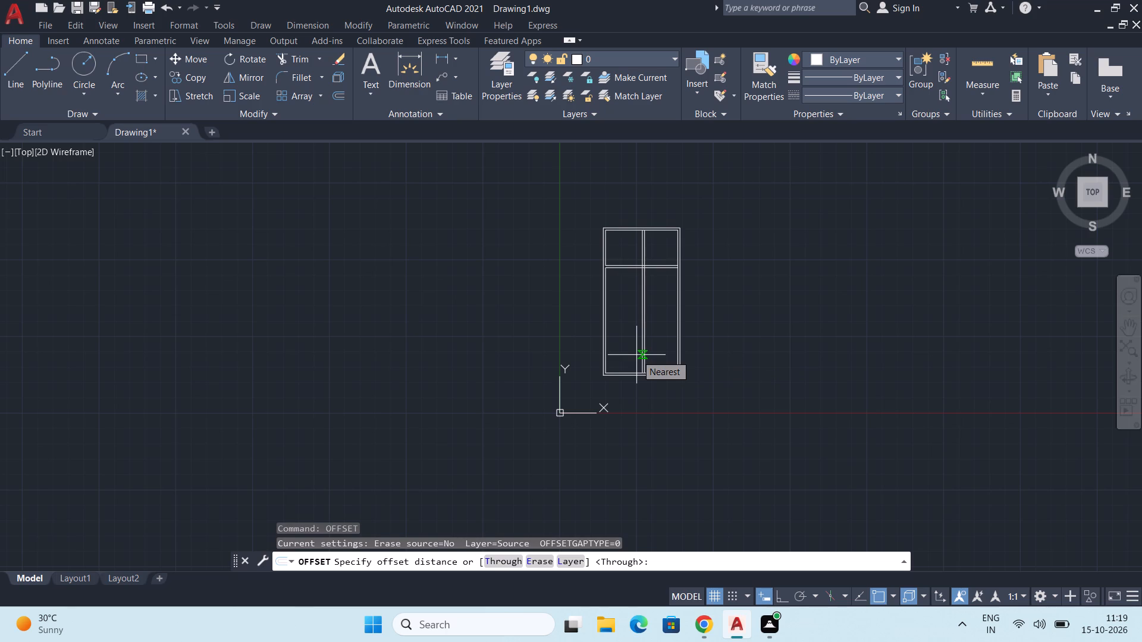
pyautogui.scroll(1, 700, 303)
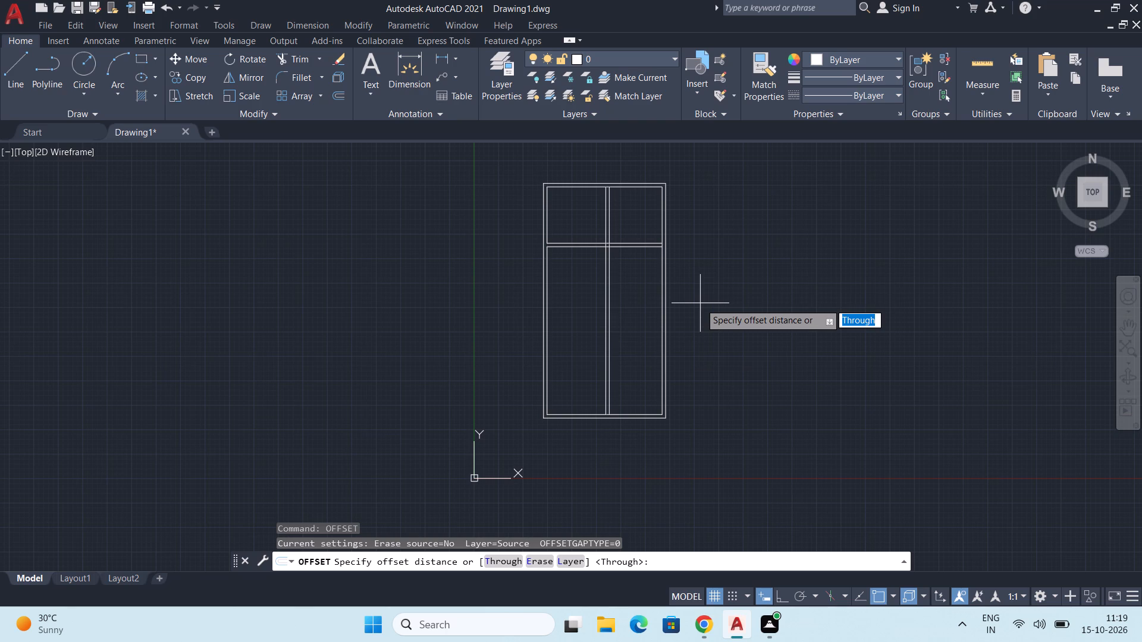
pyautogui.write("10'")
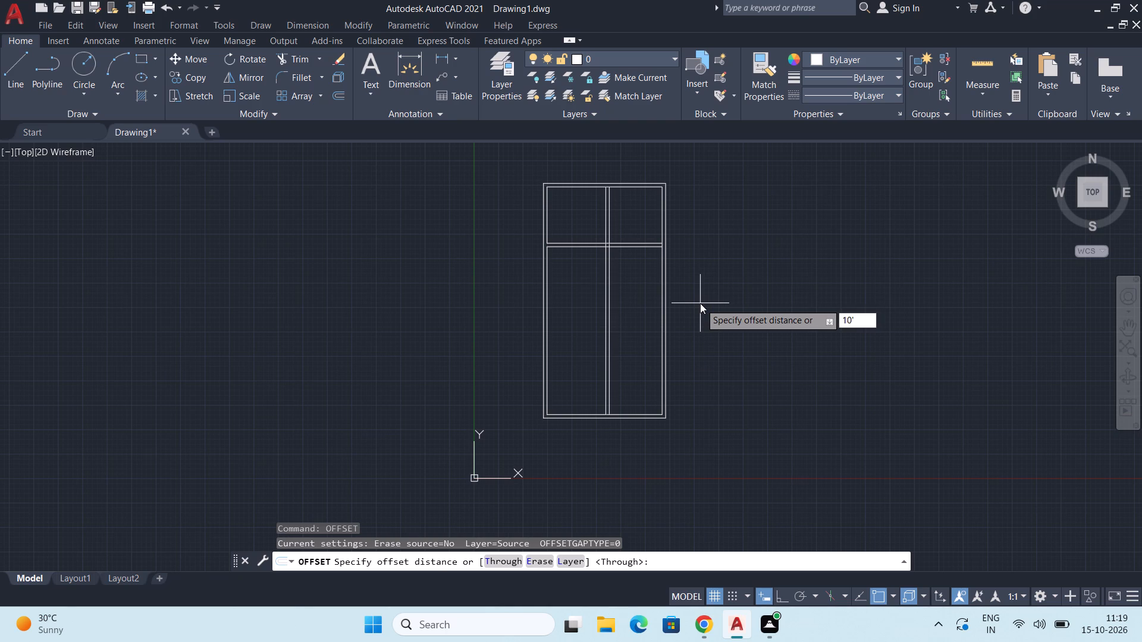
pyautogui.press('3')
pyautogui.hotkey('shift', '"')
pyautogui.press('Return')
pyautogui.scroll(3, 573, 234)
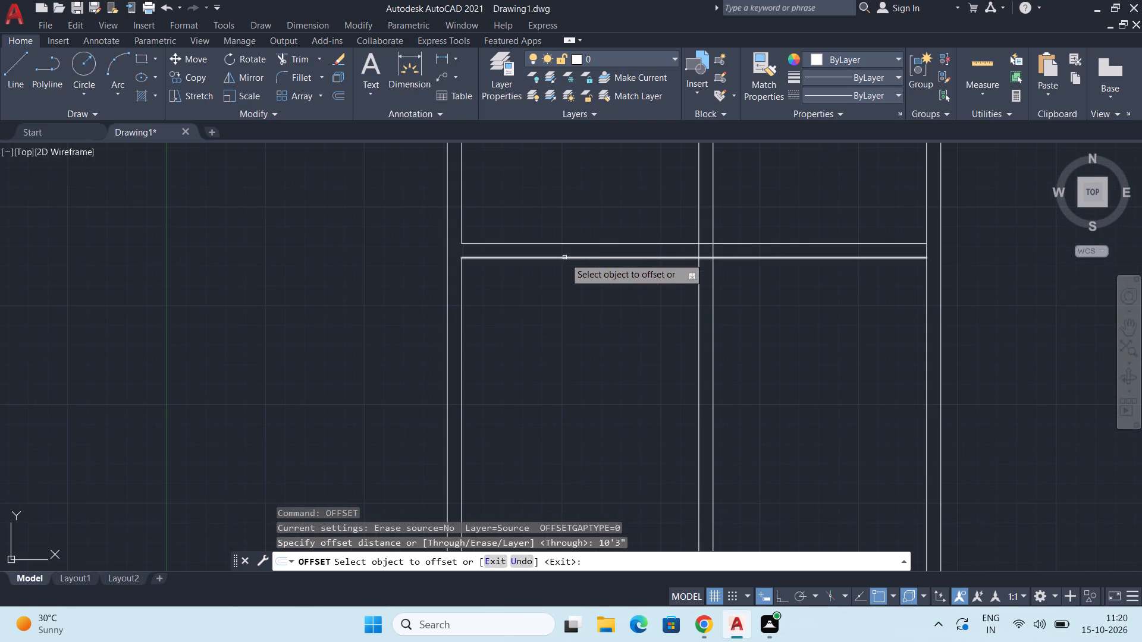
pyautogui.click(588, 257)
pyautogui.click(554, 369)
# Offset the new lower horizontal line 9" downward to form the other face of the second horizontal partition.
pyautogui.moveTo(576, 368); pyautogui.dragTo(599, 257, button='middle')
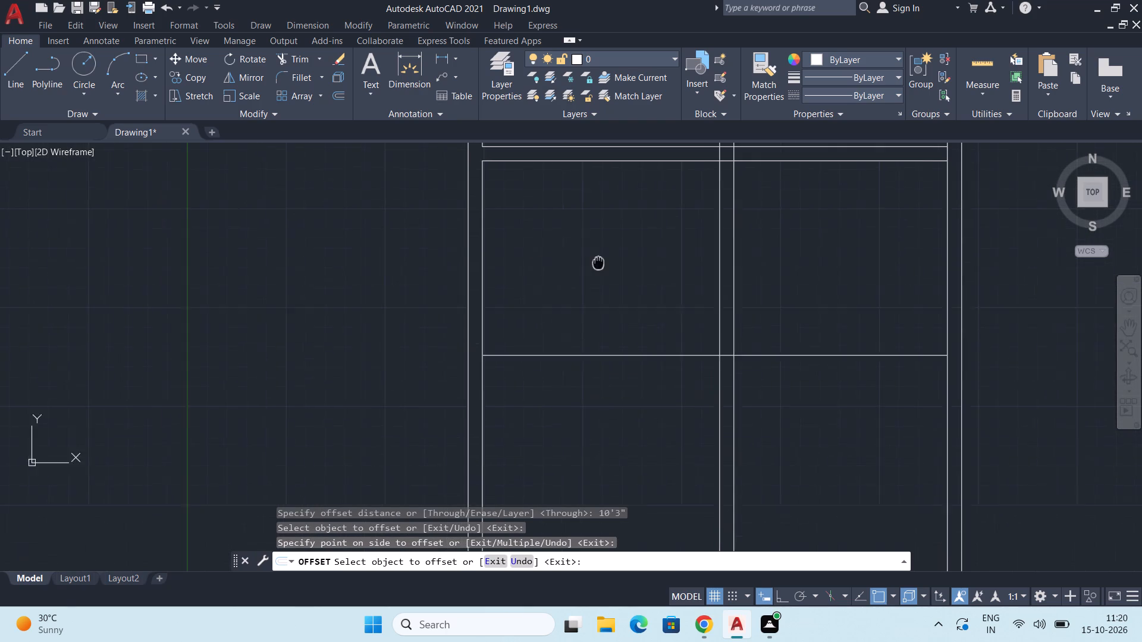
pyautogui.moveTo(599, 257); pyautogui.dragTo(599, 254, button='middle')
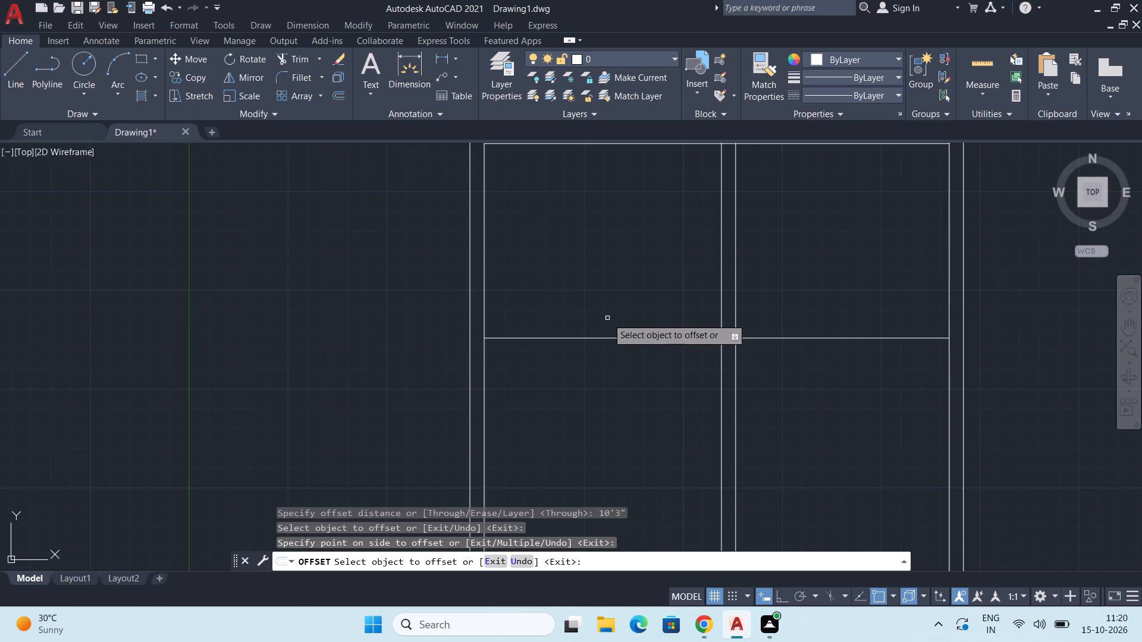
pyautogui.click(603, 338)
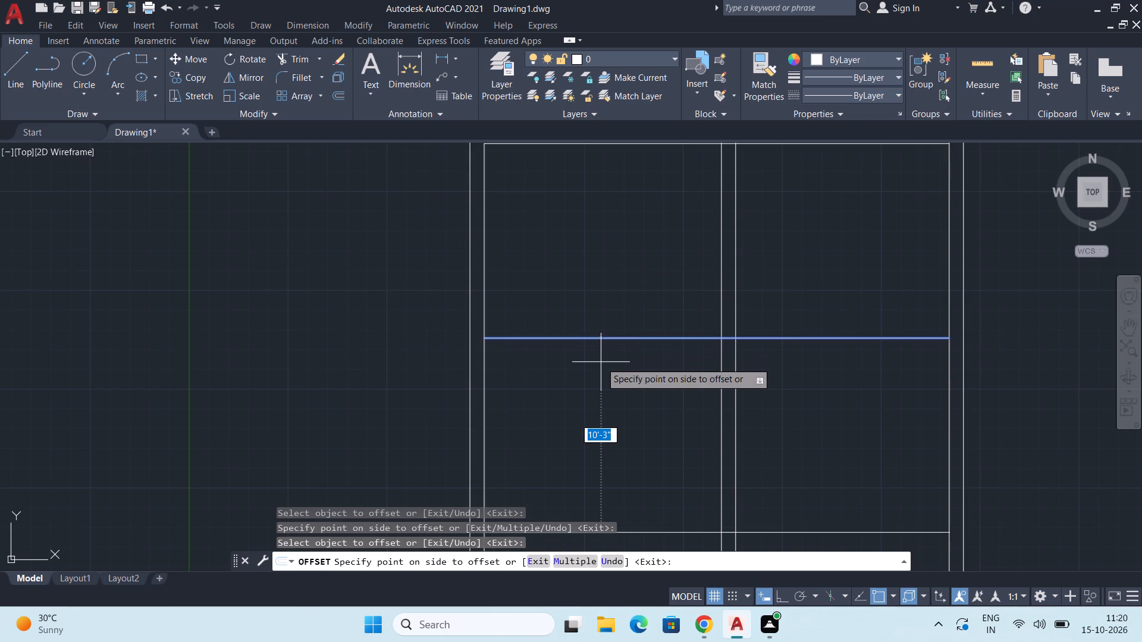
pyautogui.write('9"')
pyautogui.press('Return')
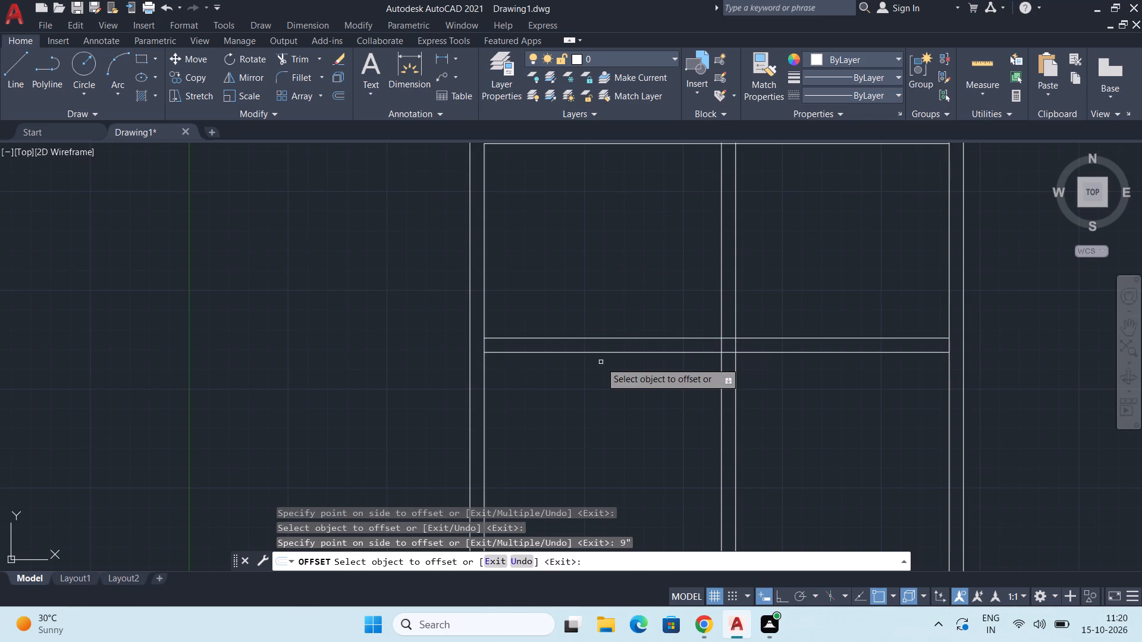
pyautogui.scroll(-1, 601, 362)
pyautogui.moveTo(650, 461); pyautogui.dragTo(620, 335, button='middle')
pyautogui.moveTo(613, 401); pyautogui.dragTo(639, 344, button='middle')
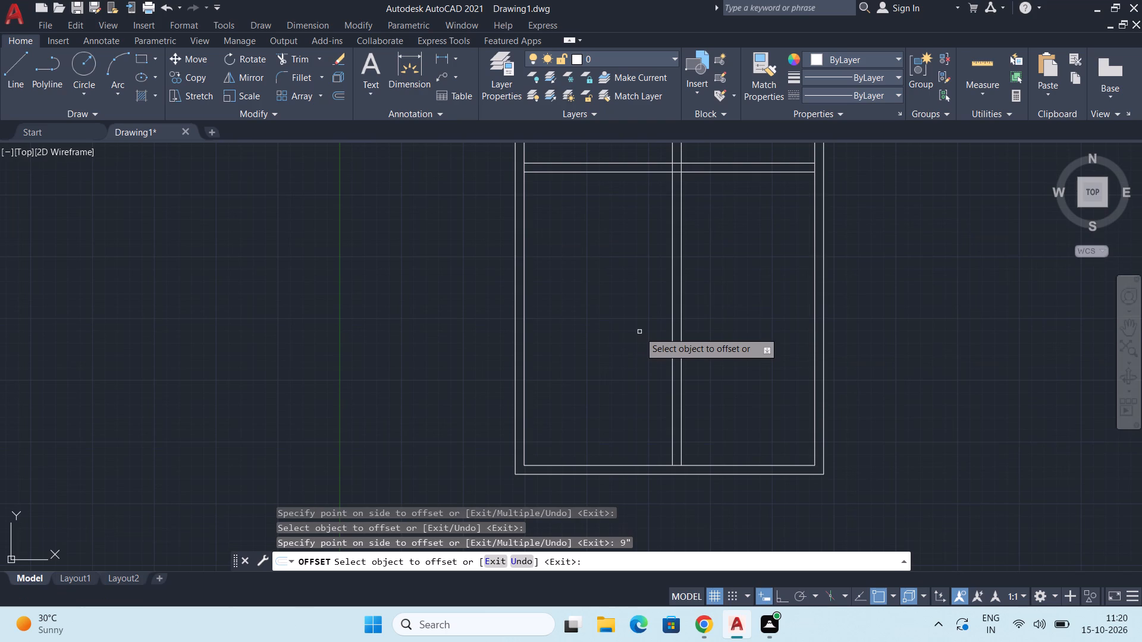
pyautogui.write('OF')
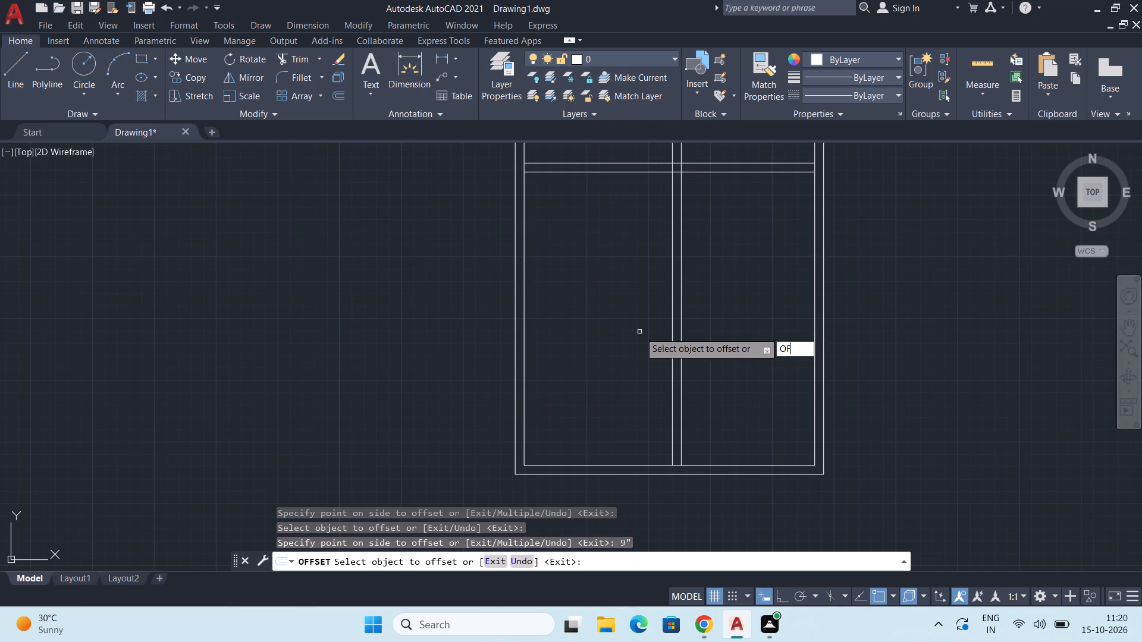
pyautogui.press('Escape')
# Offset the second horizontal partition's lower face 17'6" down toward the bottom wall.
pyautogui.write('OFF')
pyautogui.press('Return')
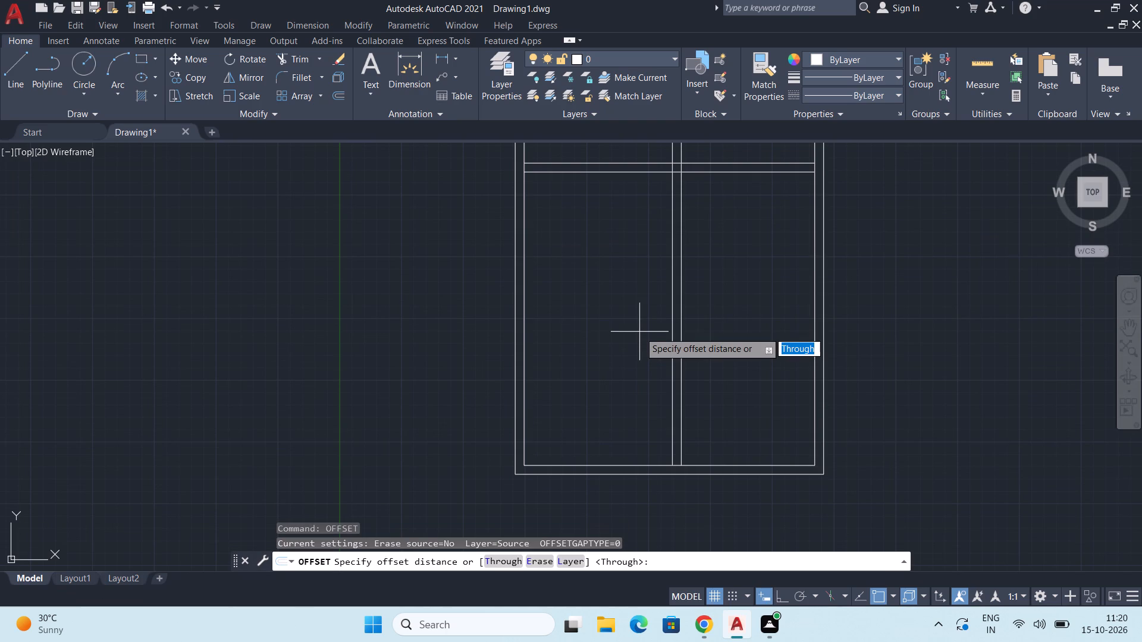
pyautogui.write('17')
pyautogui.press('BackSpace')
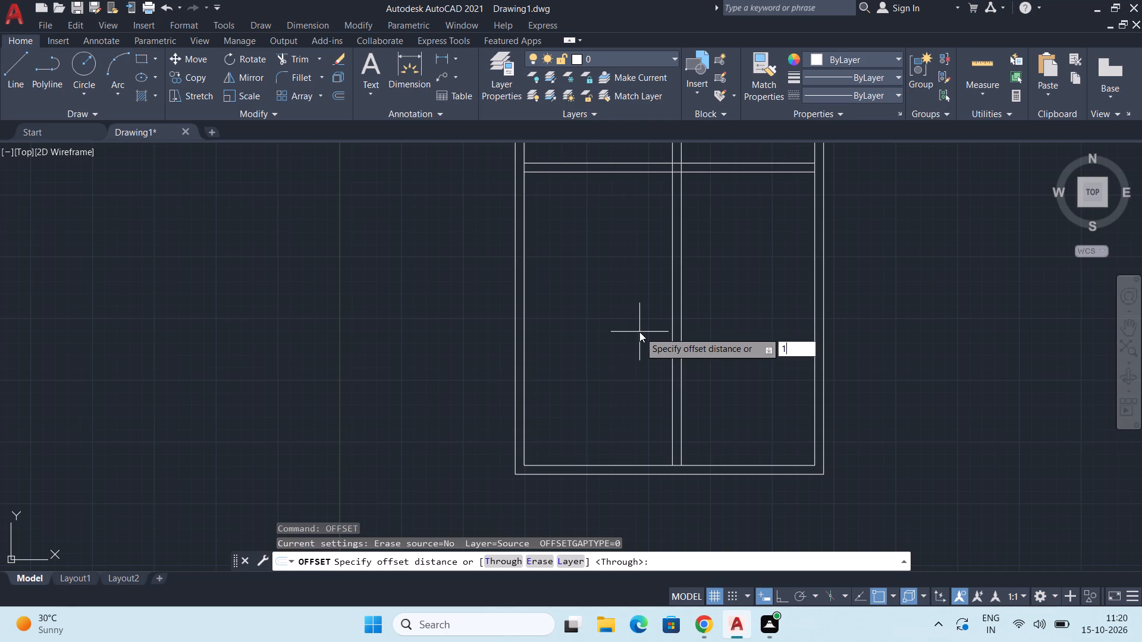
pyautogui.write("7'6")
pyautogui.hotkey('shift', '"')
pyautogui.press('Return')
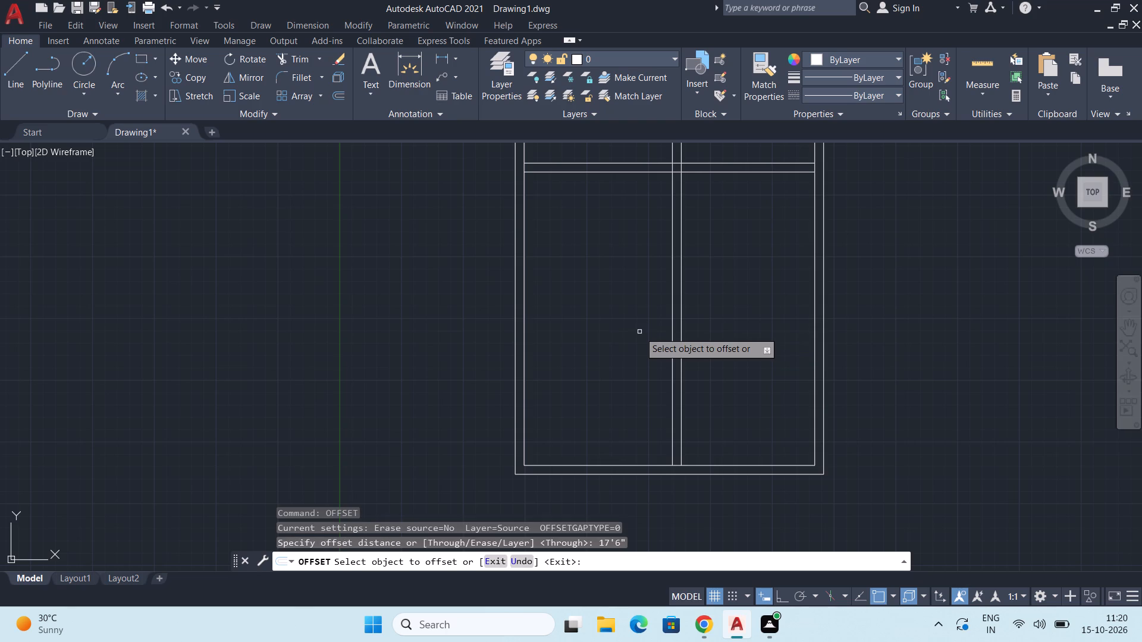
pyautogui.moveTo(626, 334); pyautogui.dragTo(623, 395, button='middle')
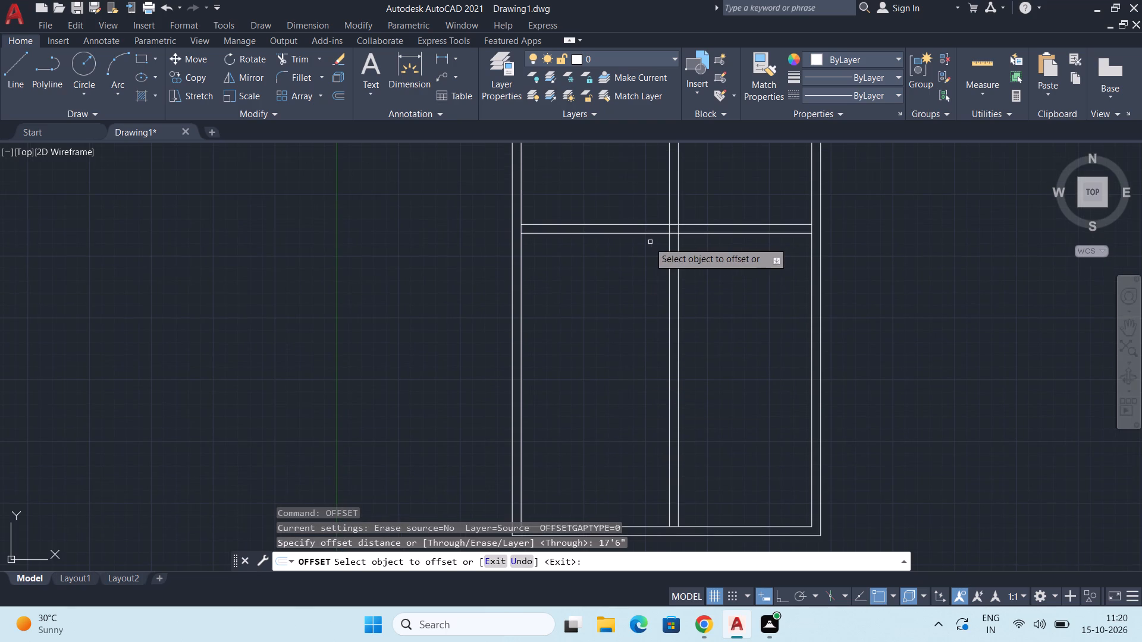
pyautogui.click(652, 233)
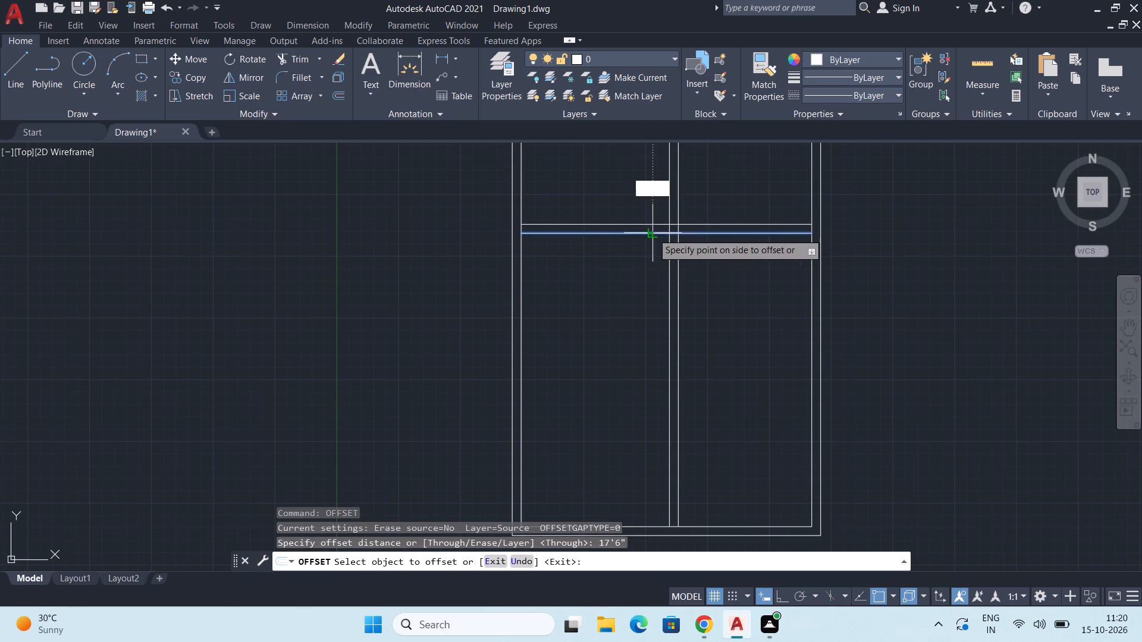
pyautogui.click(610, 319)
# Offset the new lowest horizontal line 9" downward to form the third horizontal partition's other face, and end the Offset command.
pyautogui.moveTo(573, 413); pyautogui.dragTo(592, 353, button='middle')
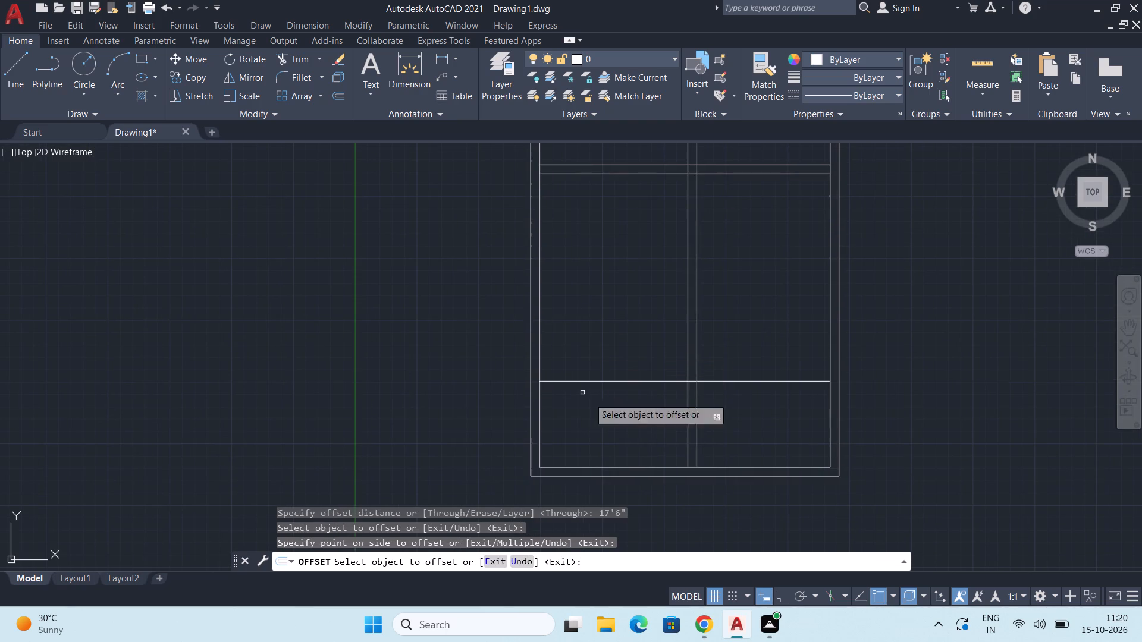
pyautogui.click(642, 382)
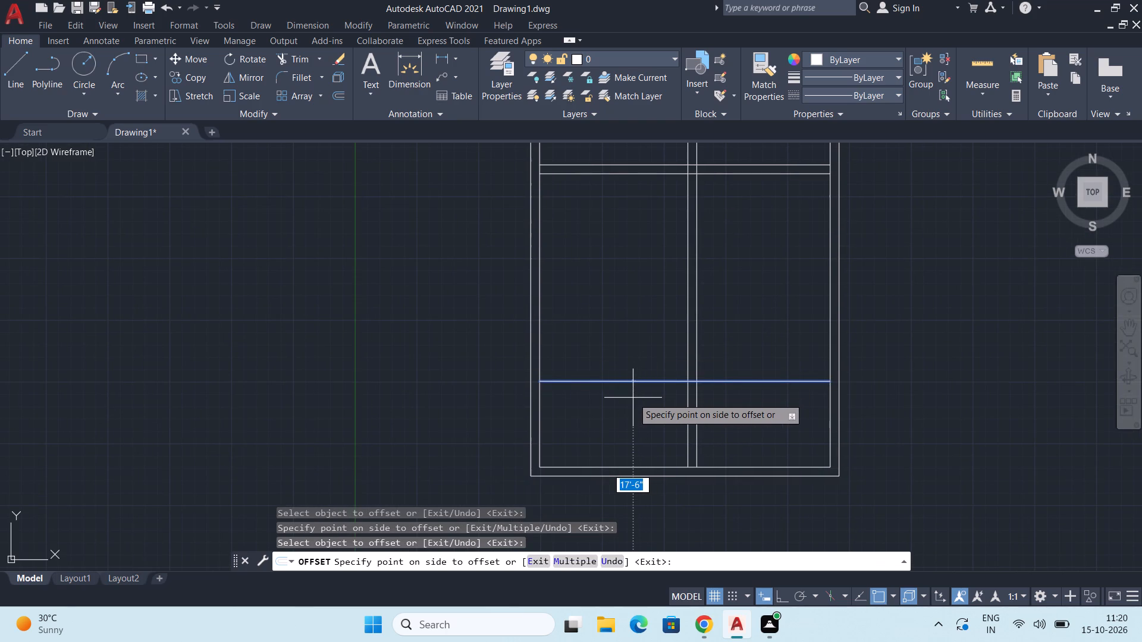
pyautogui.write('9"')
pyautogui.press('Return')
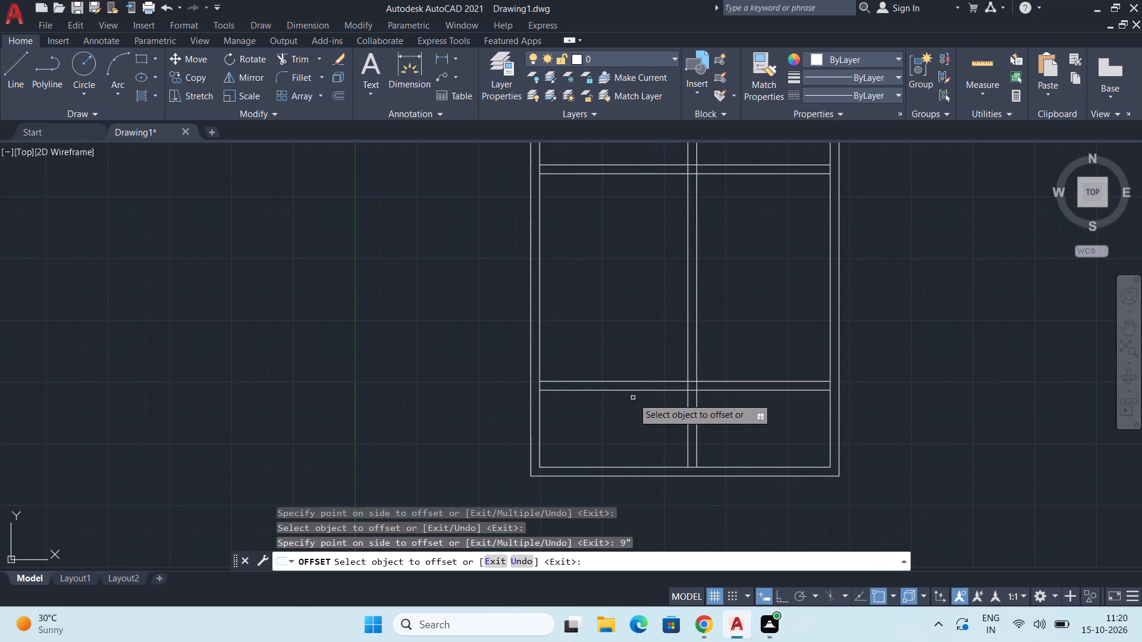
pyautogui.moveTo(648, 336); pyautogui.dragTo(629, 395, button='middle')
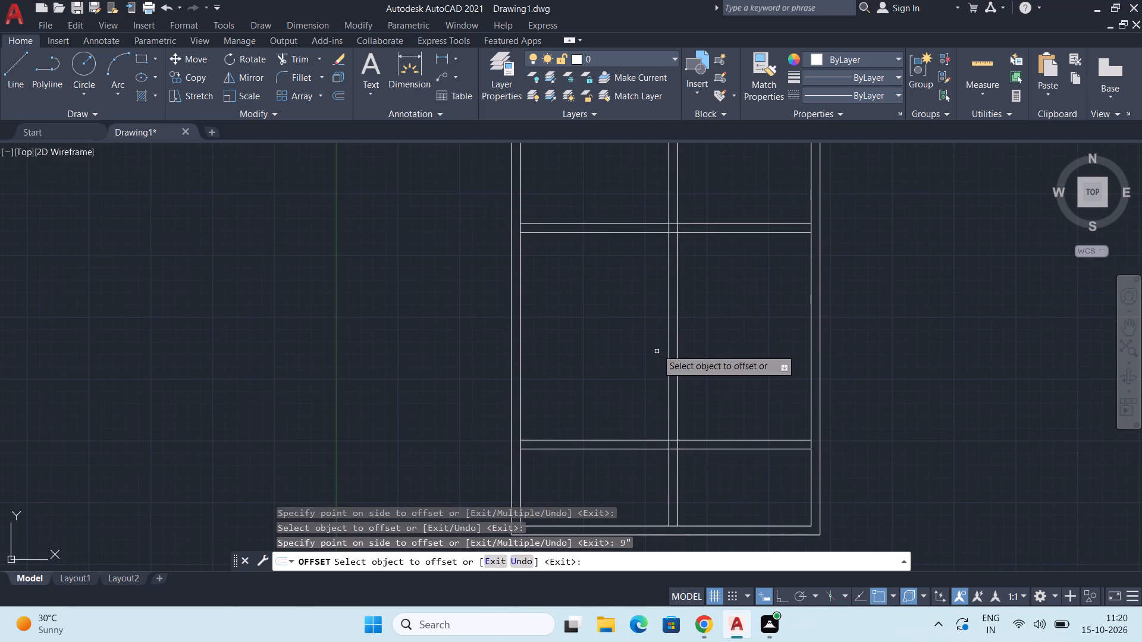
pyautogui.press('space')
# Stretch the upper end of the central vertical partition's left face 9" up to the top wall's outer line.
pyautogui.moveTo(628, 263); pyautogui.dragTo(613, 351, button='middle')
pyautogui.scroll(2, 638, 338)
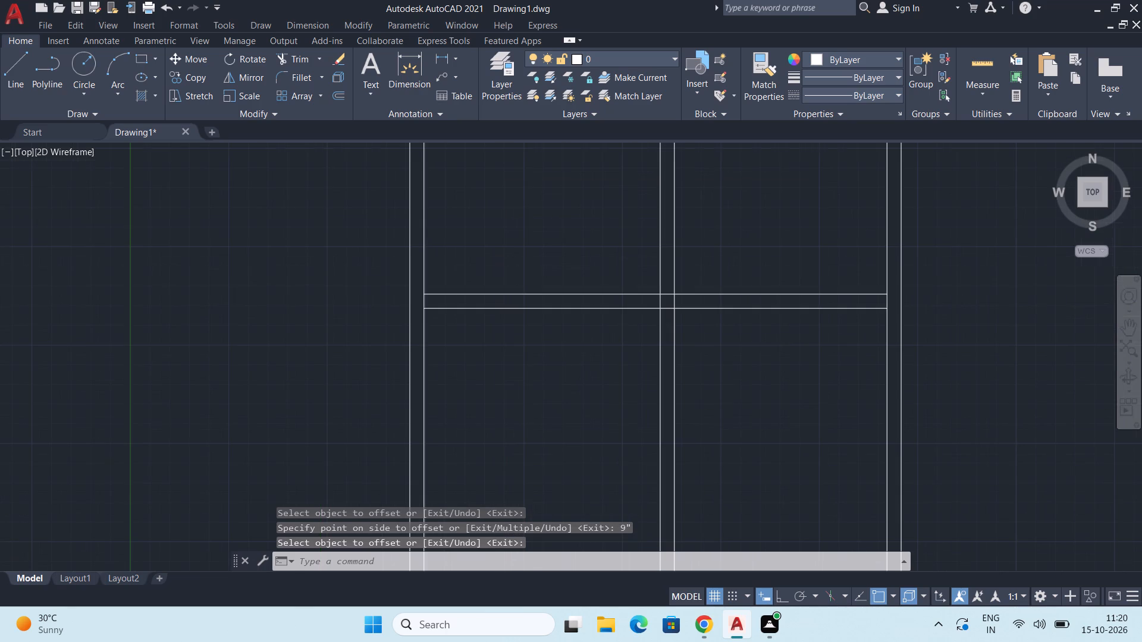
pyautogui.scroll(-2, 638, 275)
pyautogui.moveTo(652, 315); pyautogui.dragTo(576, 506, button='middle')
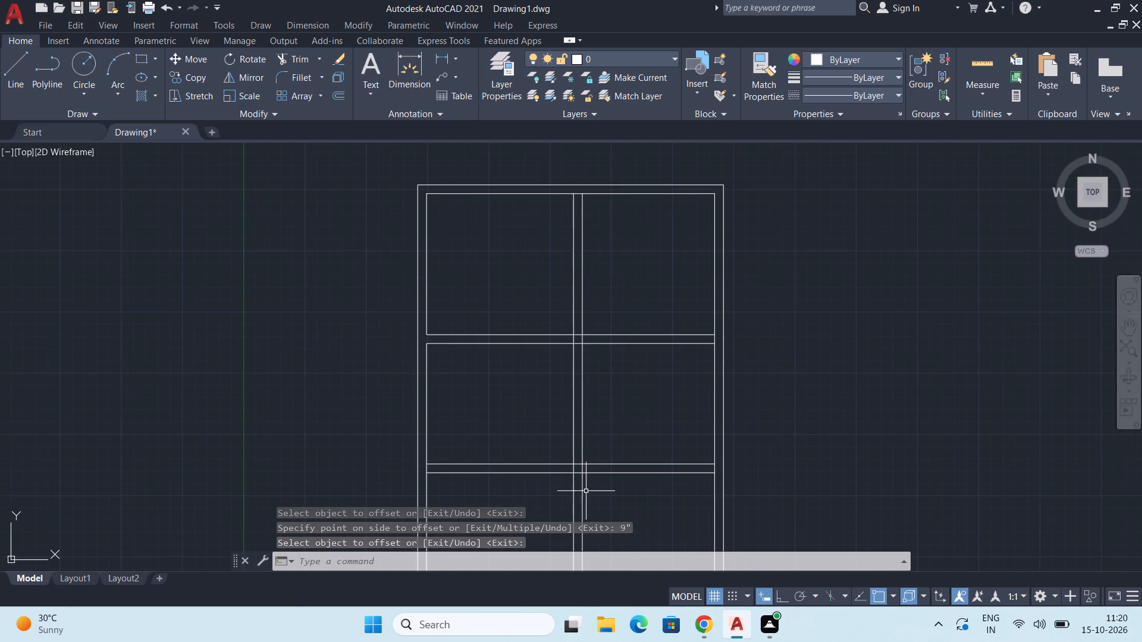
pyautogui.moveTo(601, 332); pyautogui.dragTo(583, 337, button='middle')
pyautogui.scroll(2, 582, 335)
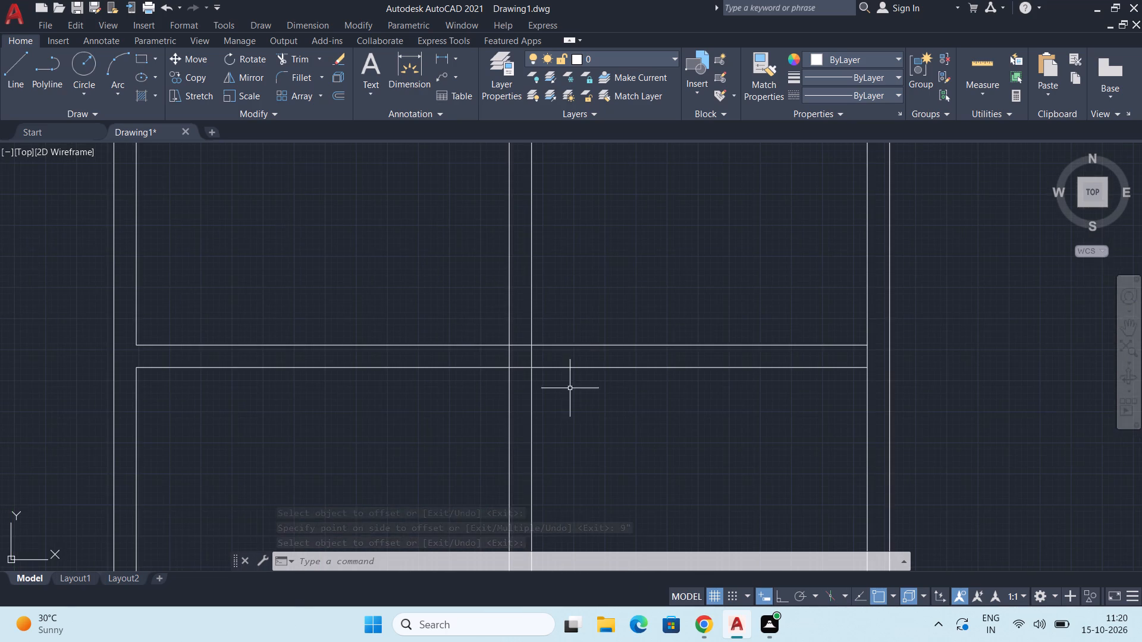
pyautogui.moveTo(570, 388); pyautogui.dragTo(552, 374, button='middle')
pyautogui.moveTo(472, 378); pyautogui.dragTo(526, 436, button='middle')
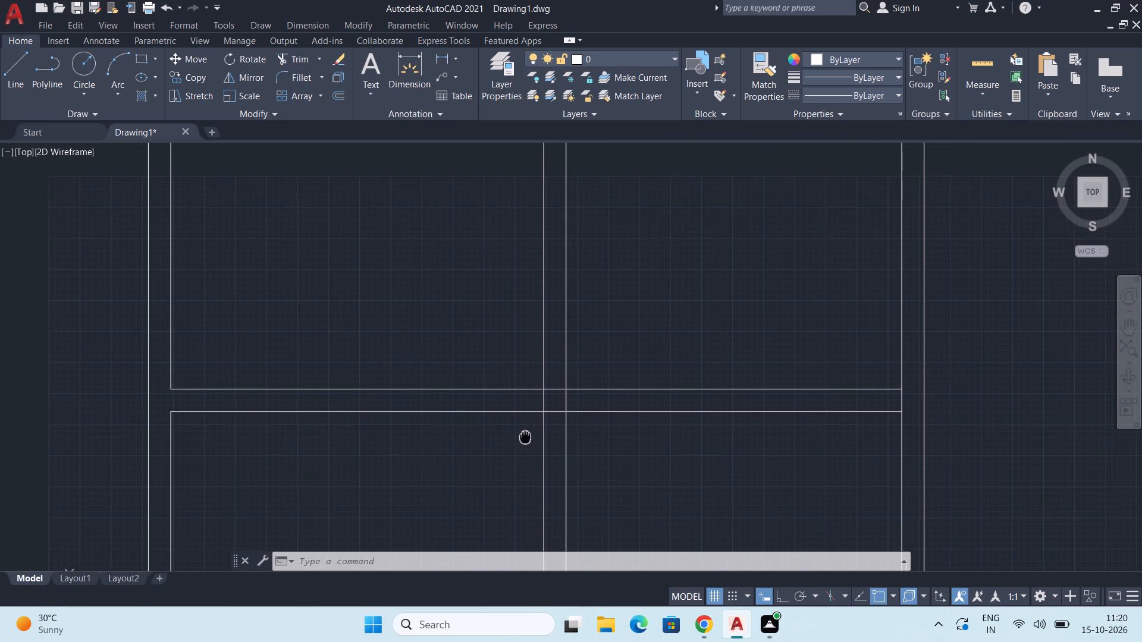
pyautogui.moveTo(526, 436); pyautogui.dragTo(531, 436, button='middle')
pyautogui.scroll(-2, 381, 261)
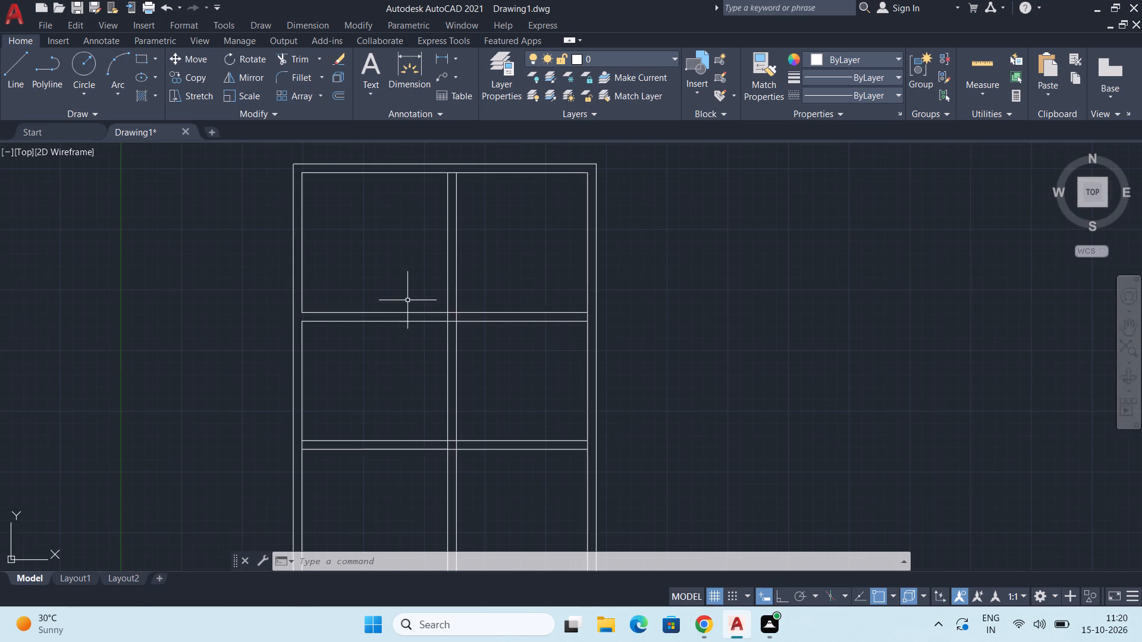
pyautogui.moveTo(407, 300); pyautogui.dragTo(408, 351, button='middle')
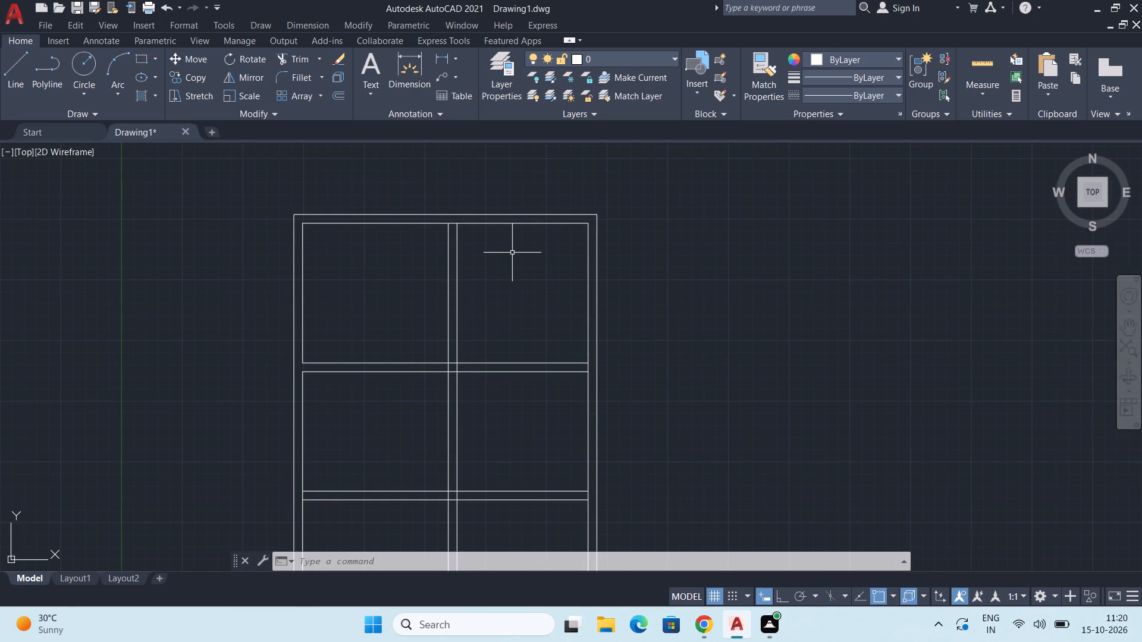
pyautogui.scroll(2, 497, 252)
pyautogui.moveTo(430, 248); pyautogui.dragTo(453, 322, button='middle')
pyautogui.scroll(3, 384, 285)
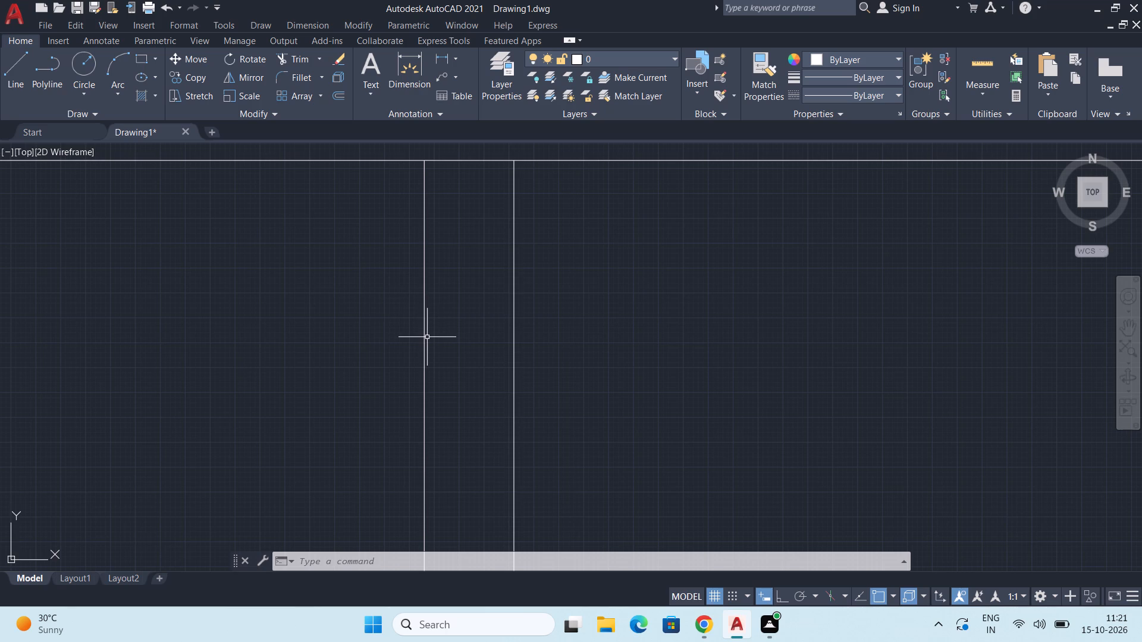
pyautogui.click(422, 344)
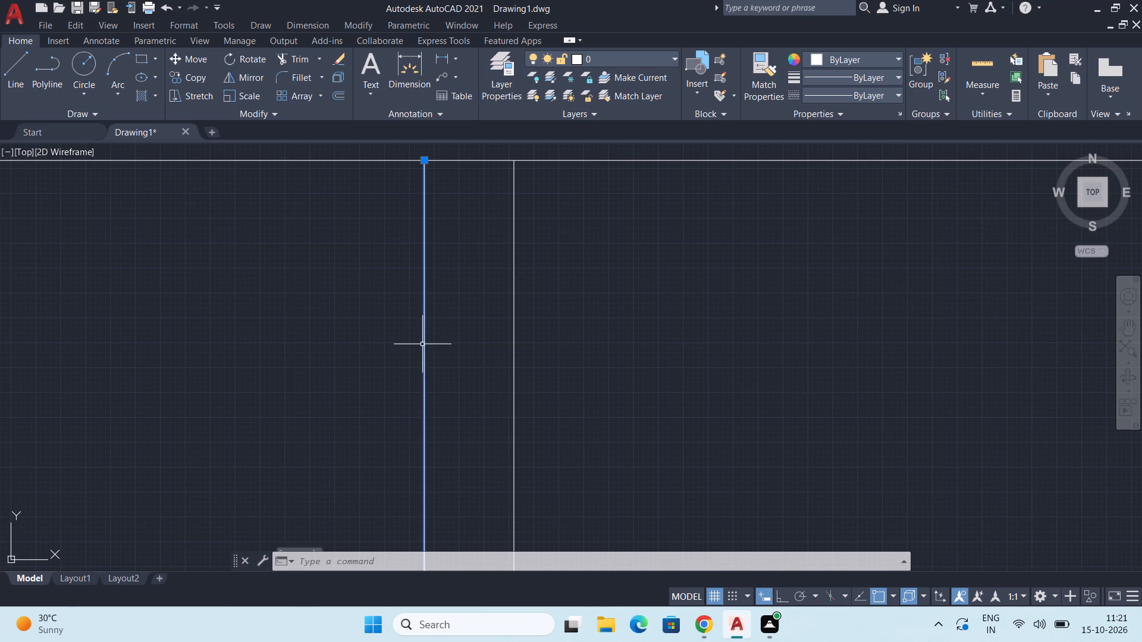
pyautogui.moveTo(457, 182); pyautogui.dragTo(445, 427, button='middle')
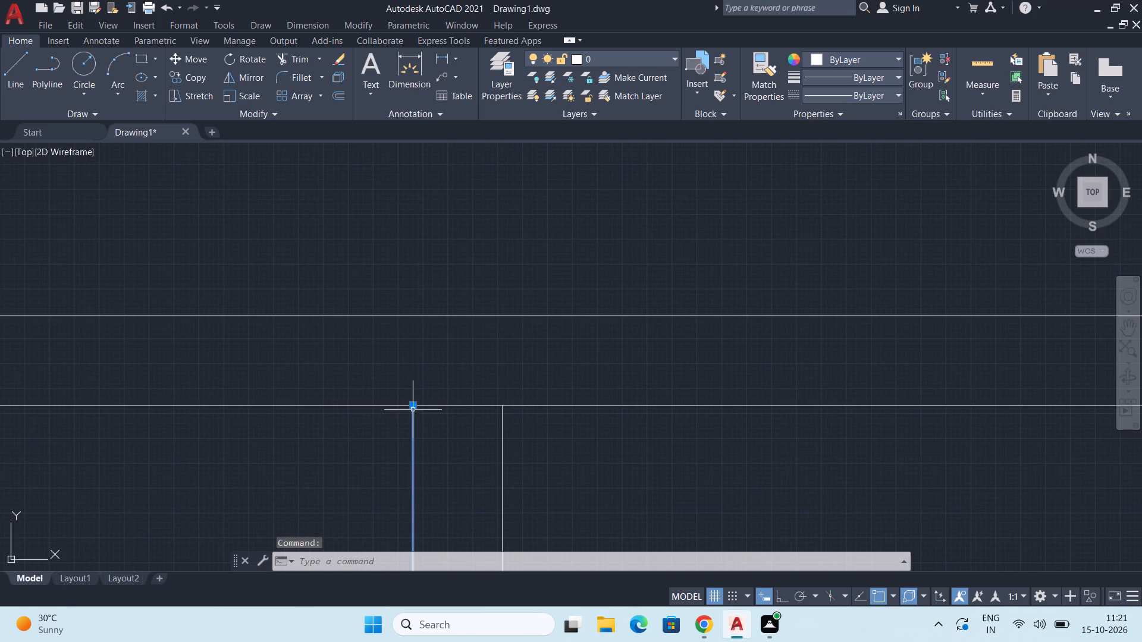
pyautogui.click(416, 409)
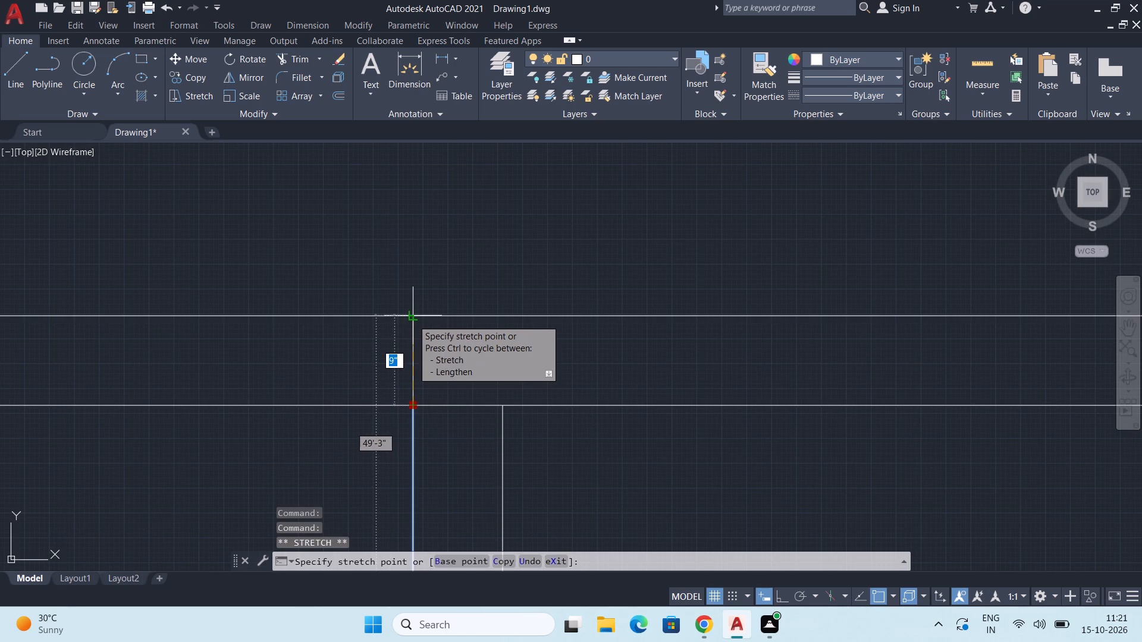
pyautogui.click(412, 319)
pyautogui.press('Escape')
pyautogui.press('Escape')
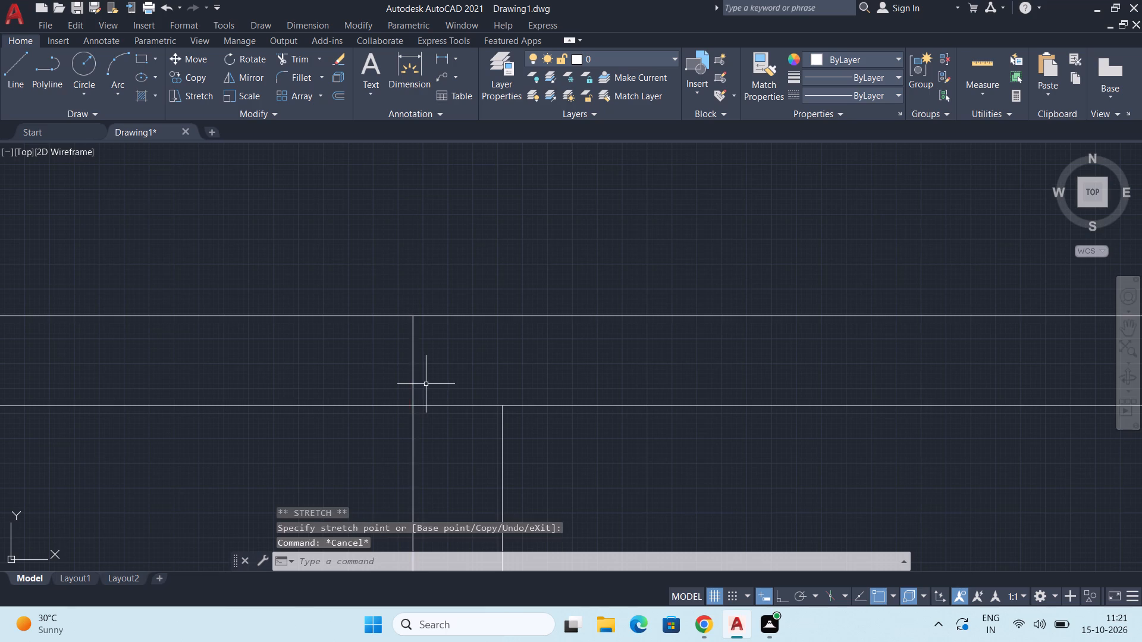
# Examine the wall junctions along the central vertical partition and where the horizontal partitions meet the right wall.
pyautogui.scroll(-3, 431, 383)
pyautogui.moveTo(475, 414); pyautogui.dragTo(488, 333, button='middle')
pyautogui.scroll(-1, 492, 333)
pyautogui.moveTo(491, 363); pyautogui.dragTo(497, 335, button='middle')
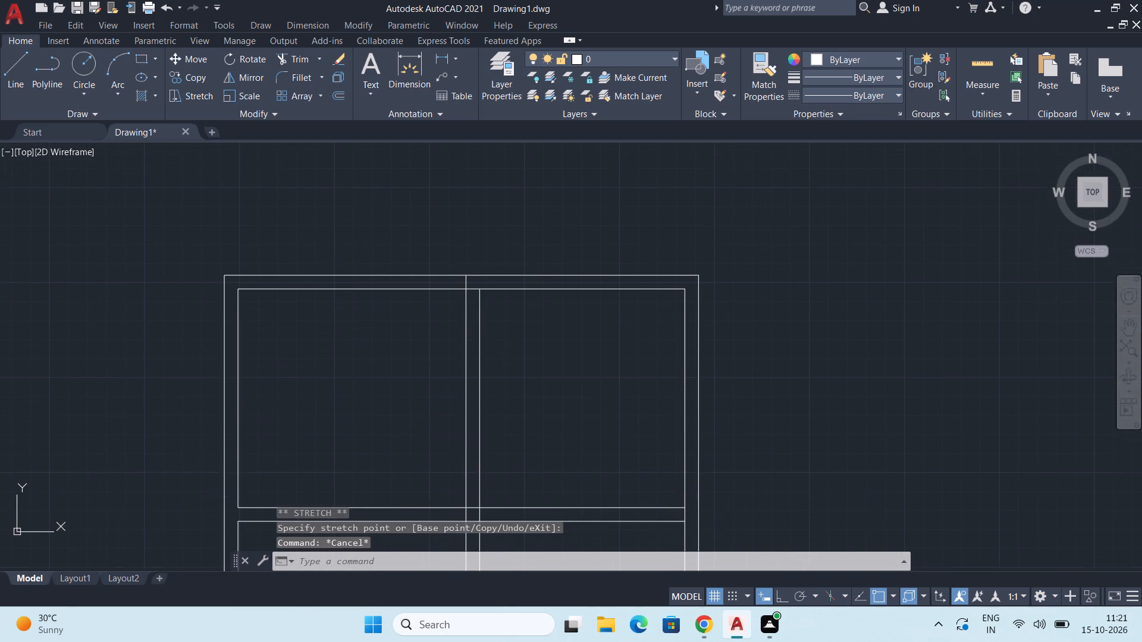
pyautogui.moveTo(497, 335); pyautogui.dragTo(497, 334, button='middle')
pyautogui.scroll(1, 443, 271)
pyautogui.moveTo(495, 368); pyautogui.dragTo(479, 257, button='middle')
pyautogui.scroll(-2, 494, 276)
pyautogui.moveTo(495, 336); pyautogui.dragTo(505, 301, button='middle')
pyautogui.moveTo(570, 344); pyautogui.dragTo(559, 318, button='middle')
pyautogui.scroll(2, 481, 356)
pyautogui.moveTo(493, 353); pyautogui.dragTo(475, 361, button='middle')
pyautogui.scroll(-2, 480, 361)
pyautogui.moveTo(482, 361); pyautogui.dragTo(465, 336, button='middle')
pyautogui.moveTo(561, 339); pyautogui.dragTo(509, 334, button='middle')
pyautogui.scroll(2, 512, 277)
pyautogui.moveTo(513, 296); pyautogui.dragTo(604, 375, button='middle')
pyautogui.scroll(-2, 607, 375)
pyautogui.moveTo(601, 399); pyautogui.dragTo(614, 368, button='middle')
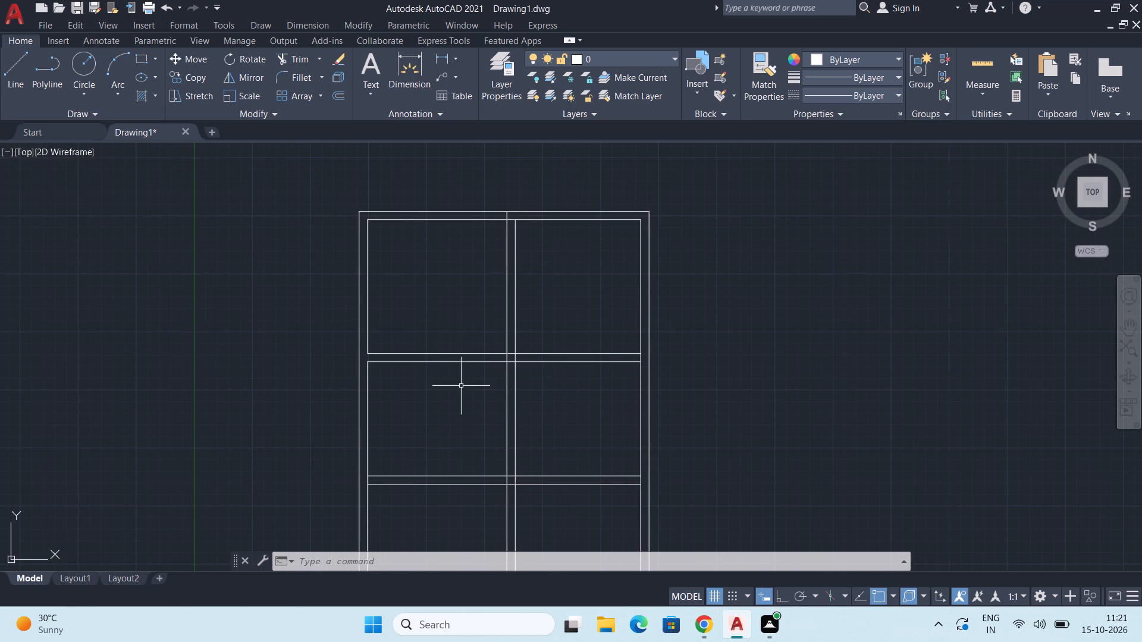
pyautogui.moveTo(535, 430); pyautogui.dragTo(525, 357, button='middle')
pyautogui.moveTo(512, 410); pyautogui.dragTo(482, 408, button='middle')
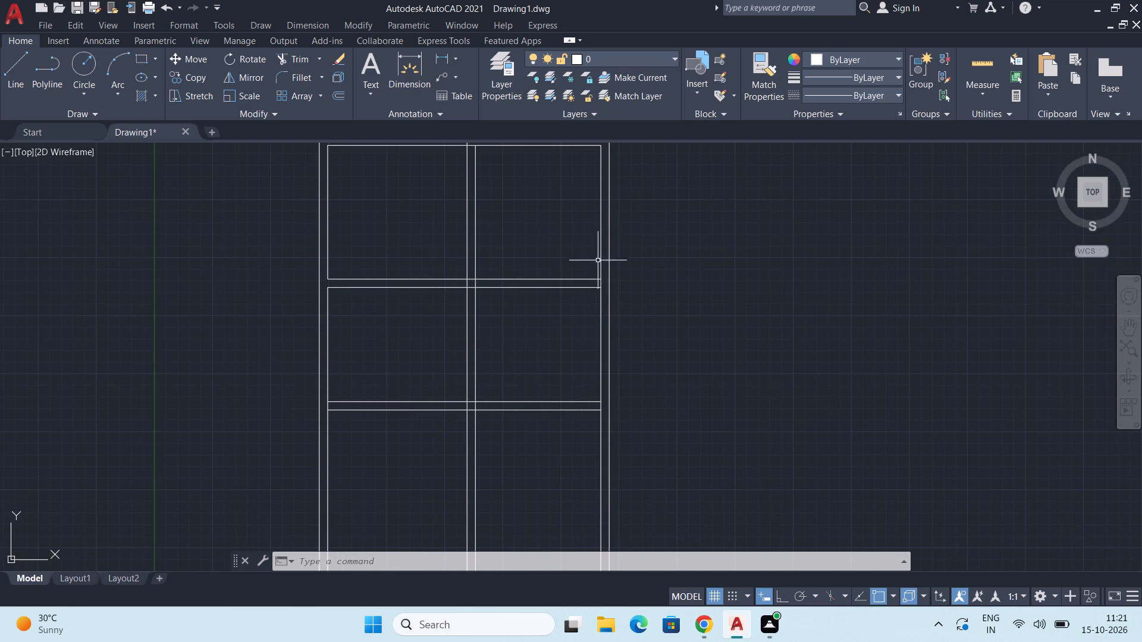
pyautogui.scroll(1, 598, 260)
pyautogui.moveTo(589, 329); pyautogui.dragTo(553, 345, button='middle')
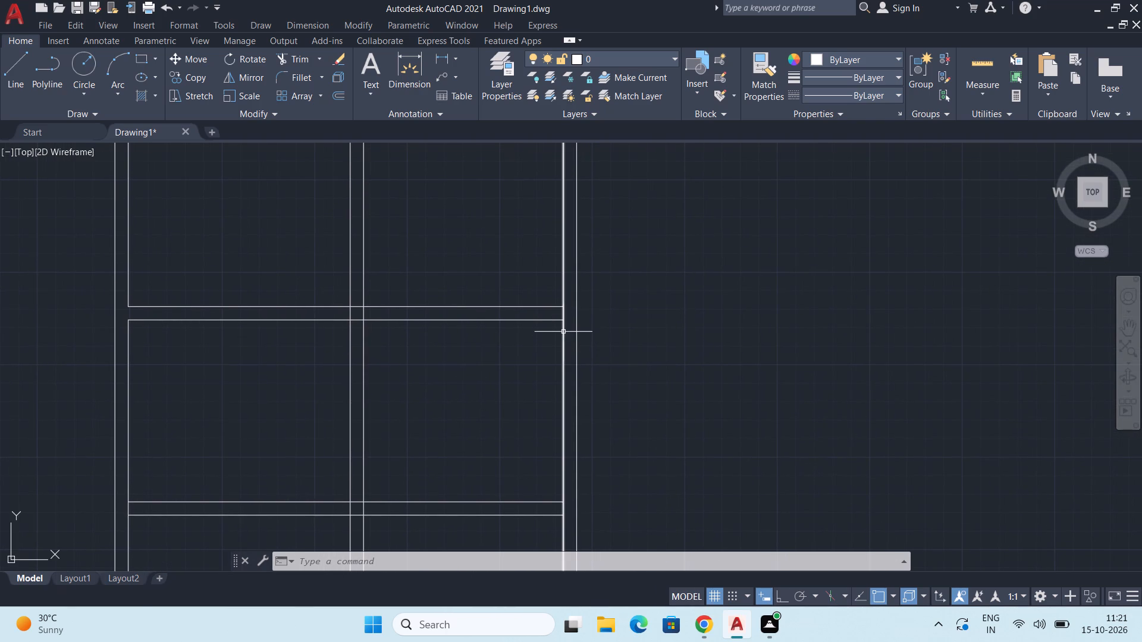
pyautogui.moveTo(556, 341); pyautogui.dragTo(522, 325, button='middle')
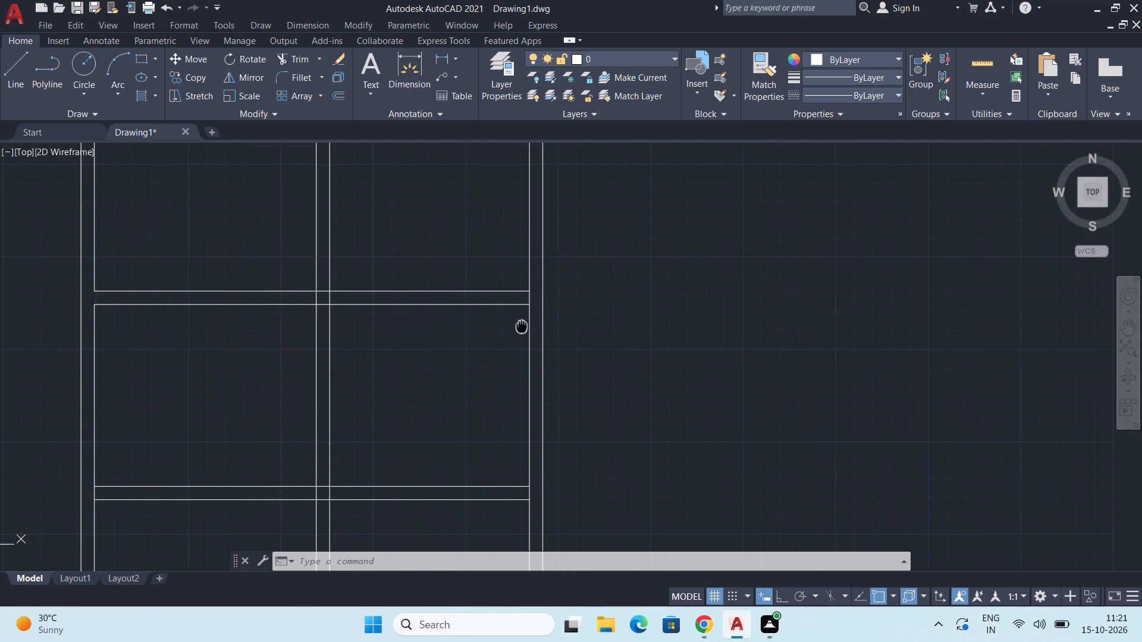
pyautogui.moveTo(522, 325); pyautogui.dragTo(520, 330, button='middle')
pyautogui.moveTo(513, 330); pyautogui.dragTo(512, 303, button='middle')
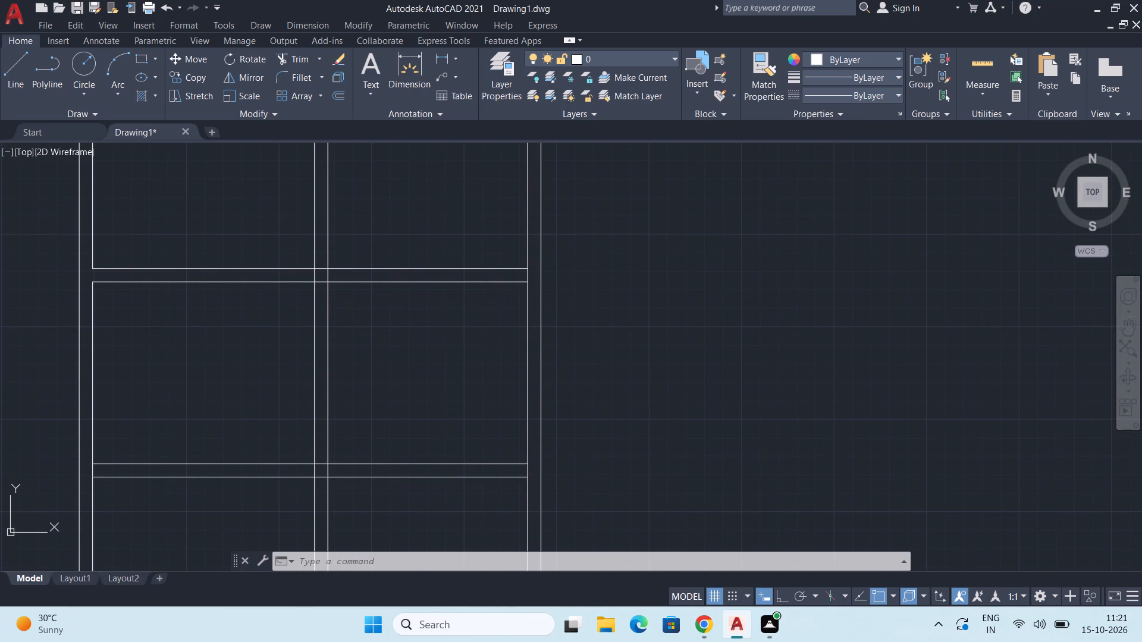
# Offset the second horizontal partition's upper face 6'3" upward into the room between the first two horizontal partitions.
pyautogui.write('OFF')
pyautogui.press('Return')
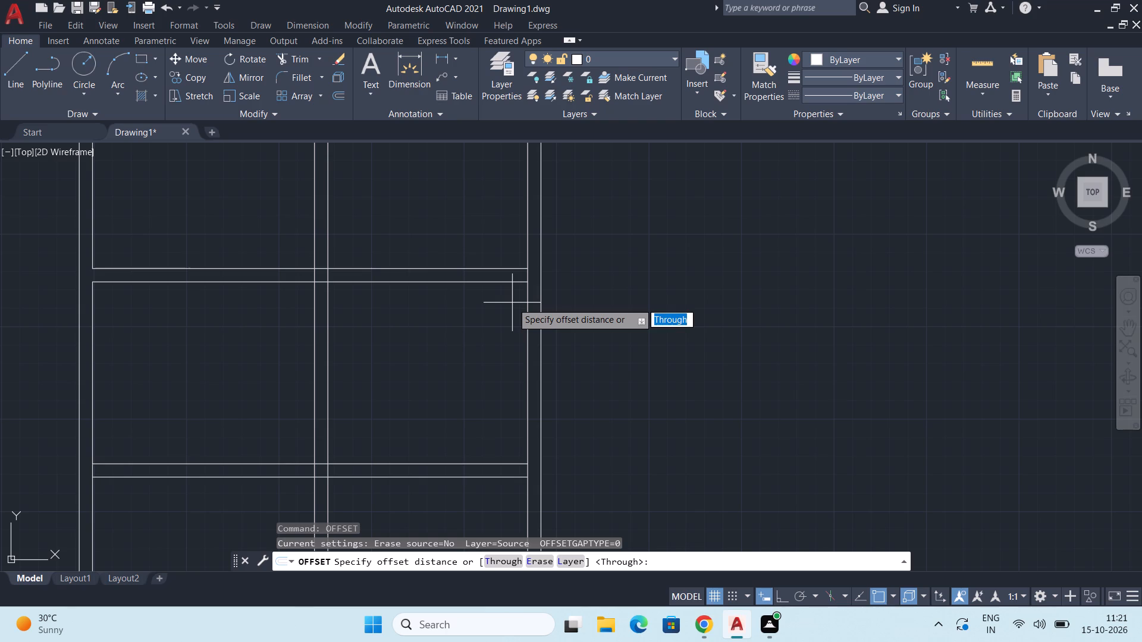
pyautogui.moveTo(471, 395); pyautogui.dragTo(477, 355, button='middle')
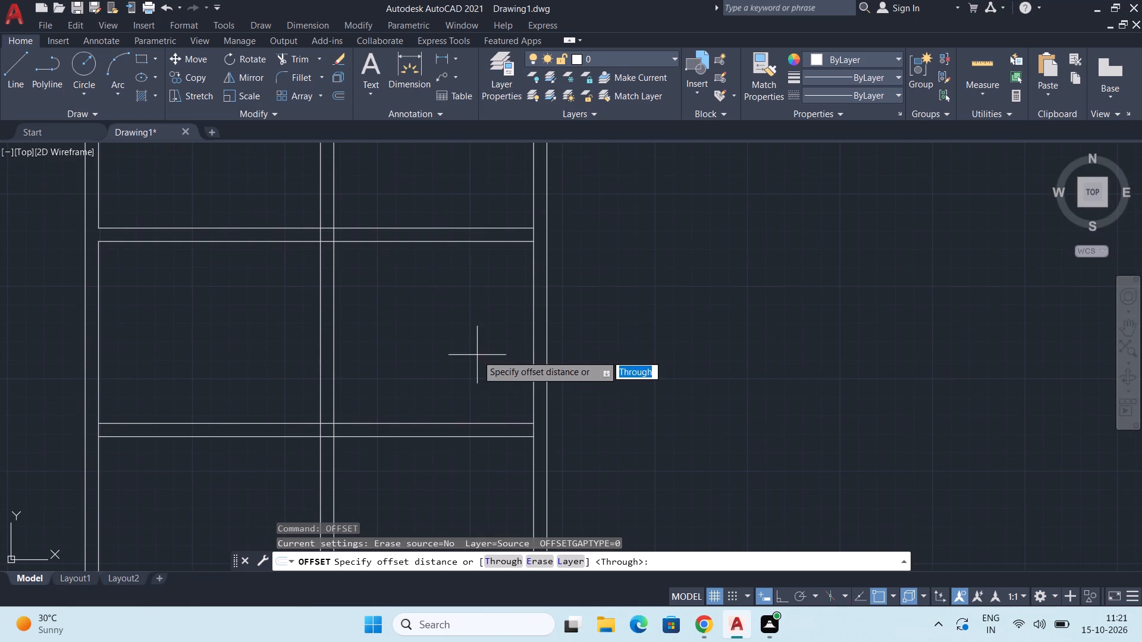
pyautogui.moveTo(453, 433); pyautogui.dragTo(476, 416, button='middle')
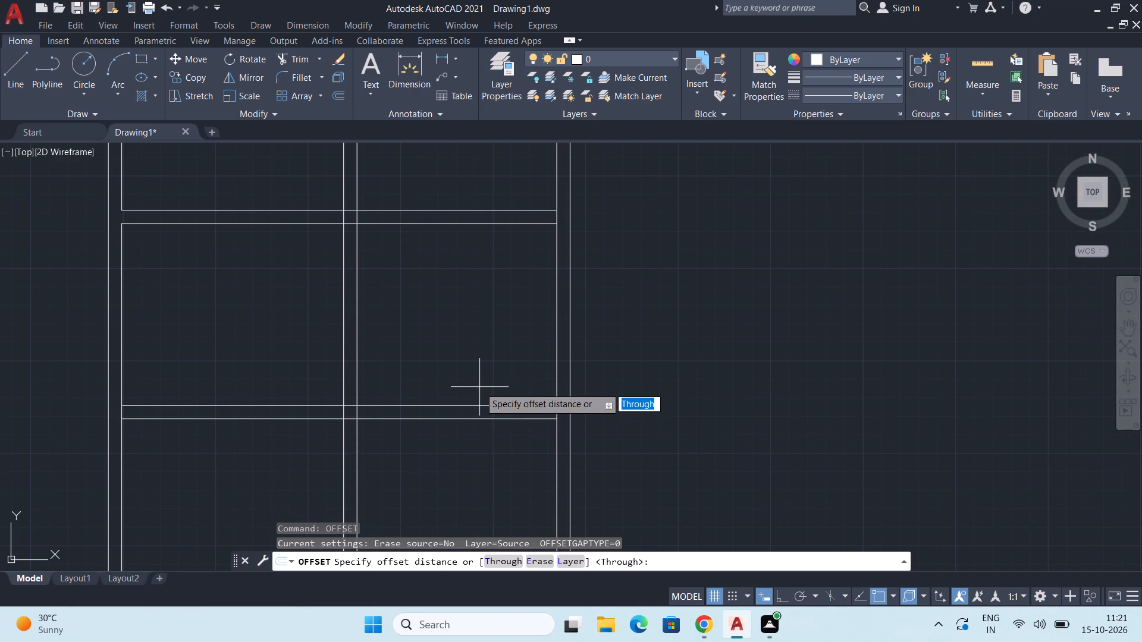
pyautogui.write("6'3")
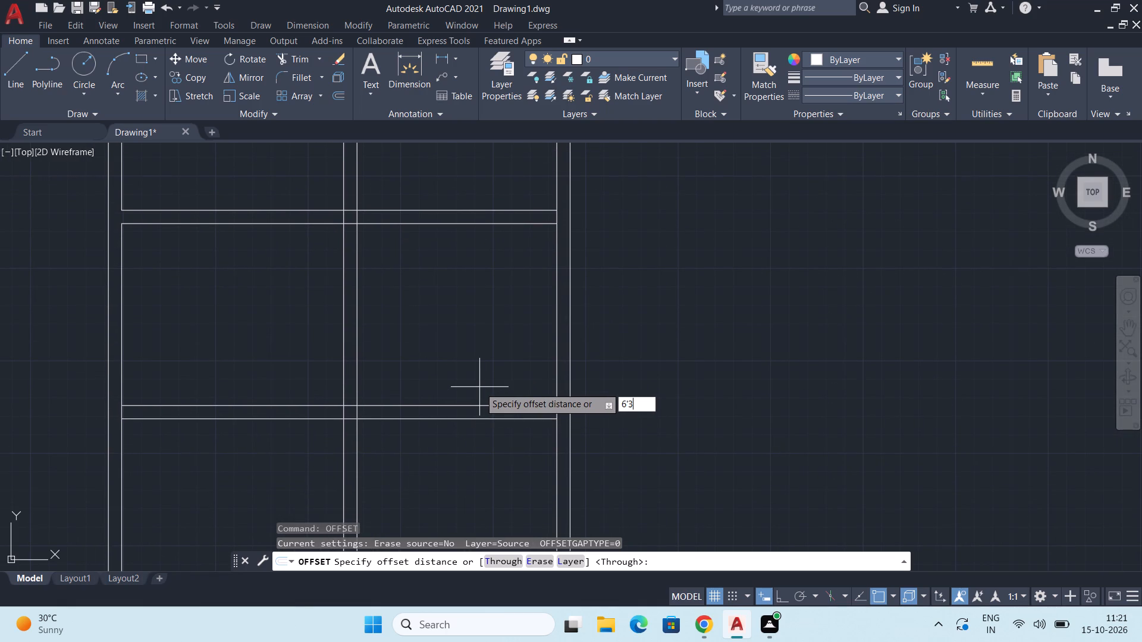
pyautogui.hotkey('shift', '"')
pyautogui.press('Return')
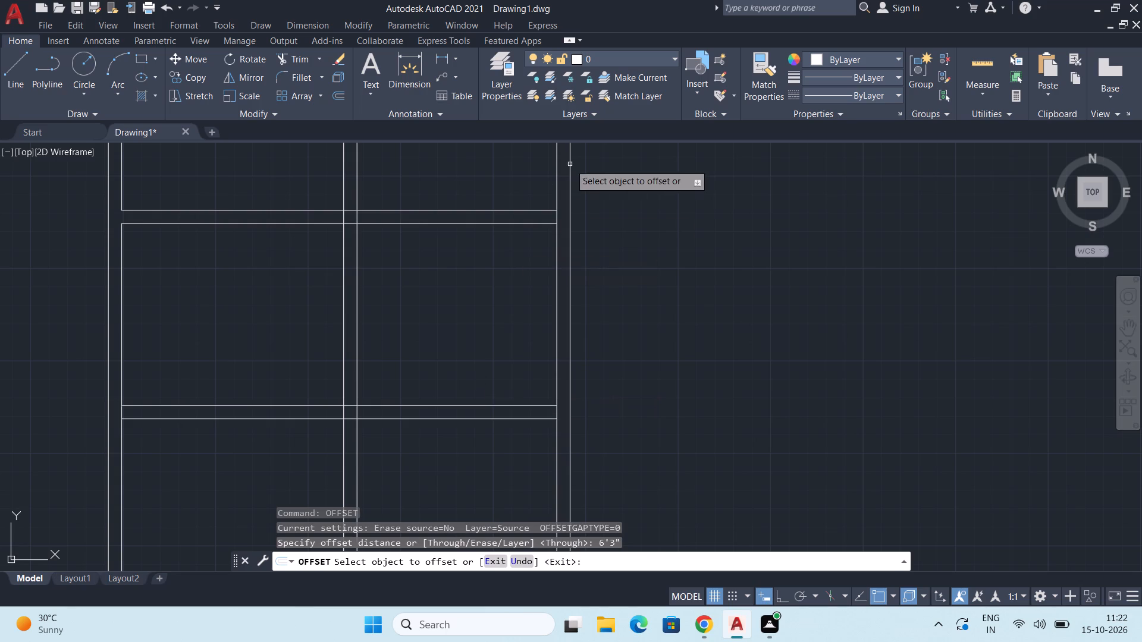
pyautogui.click(461, 406)
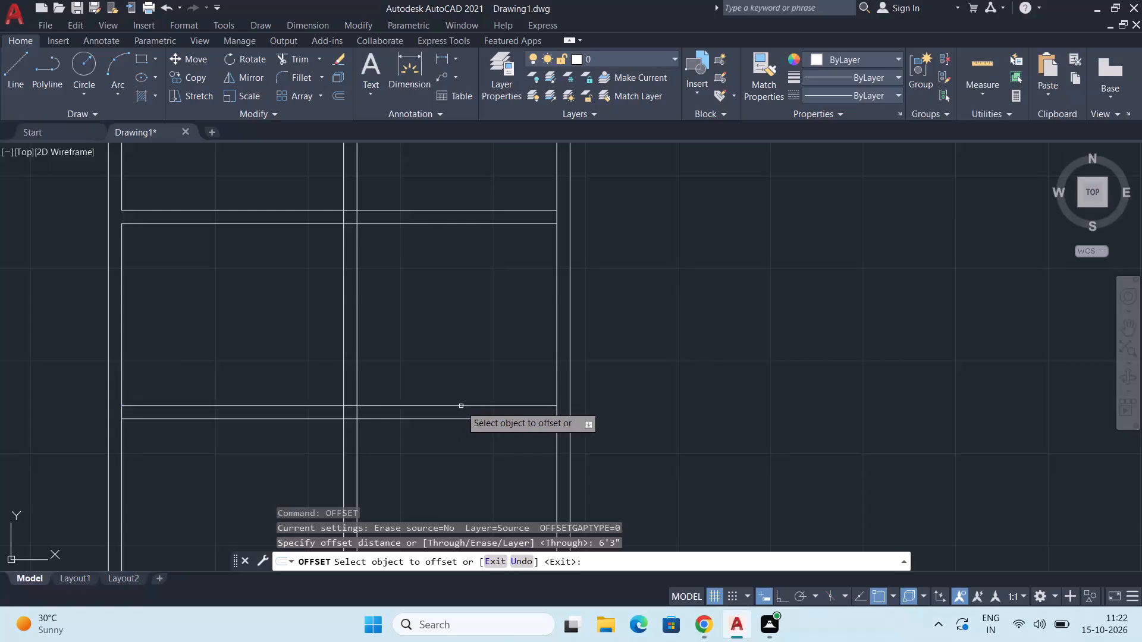
pyautogui.click(469, 355)
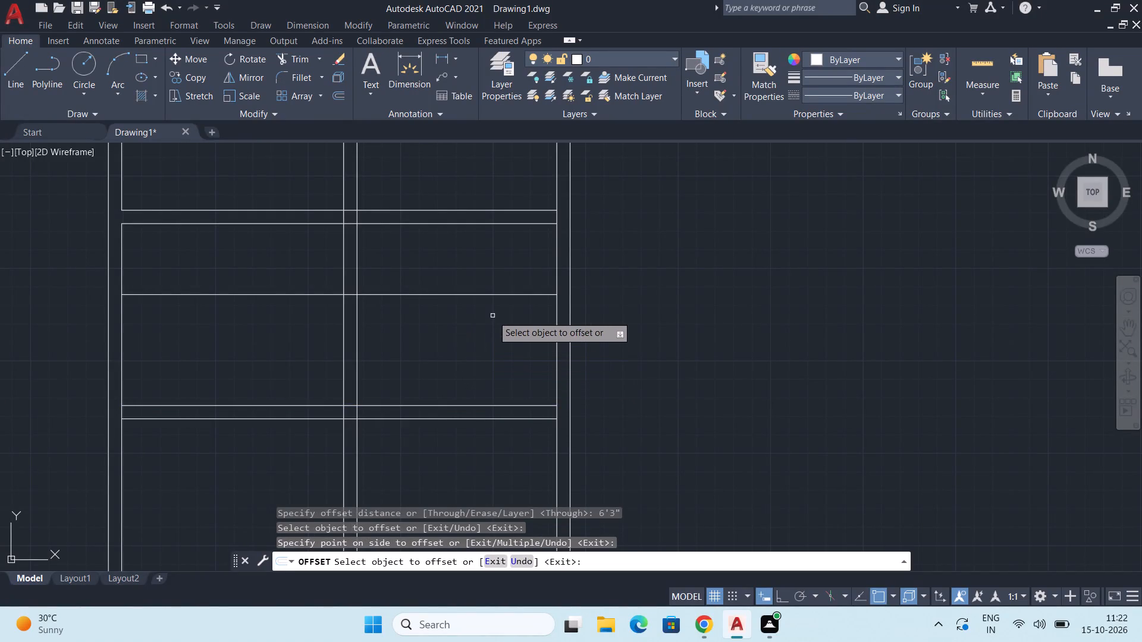
pyautogui.moveTo(491, 316); pyautogui.dragTo(486, 435, button='middle')
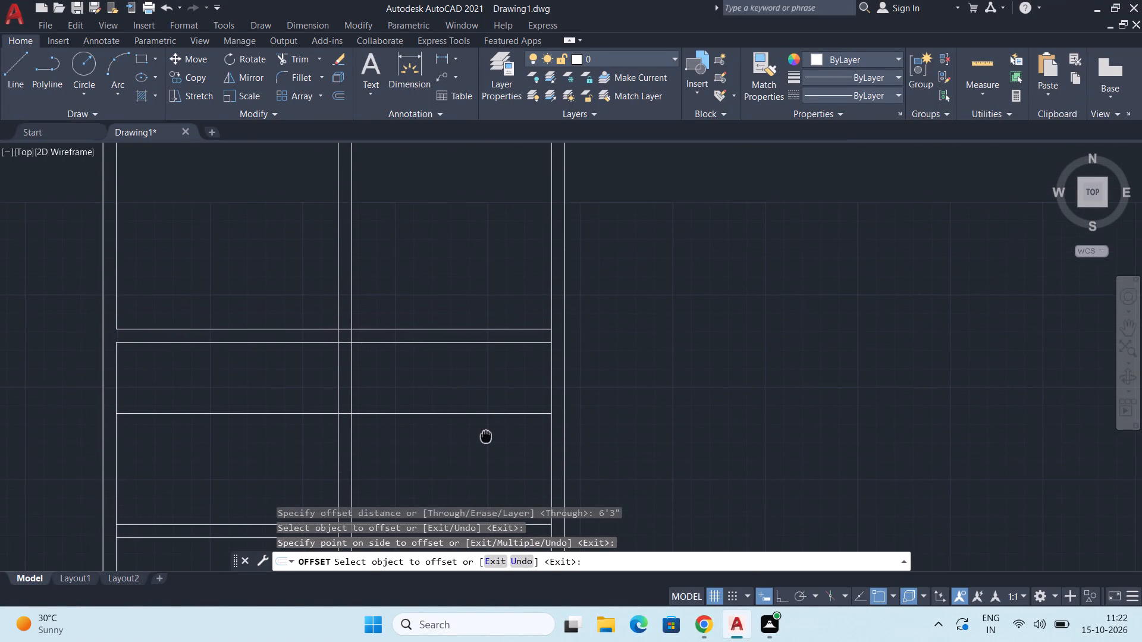
# Offset the newly added horizontal line 4" upward to form the thin partition's other face, and end the Offset command.
pyautogui.moveTo(486, 435); pyautogui.dragTo(486, 436, button='middle')
pyautogui.scroll(2, 462, 432)
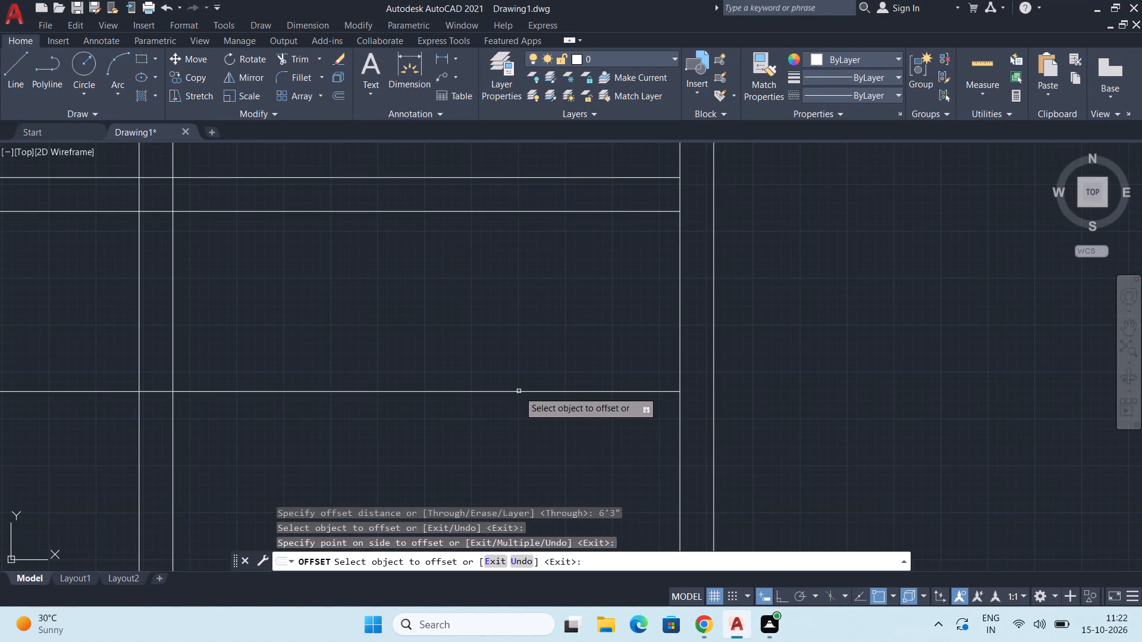
pyautogui.click(519, 392)
pyautogui.press('4')
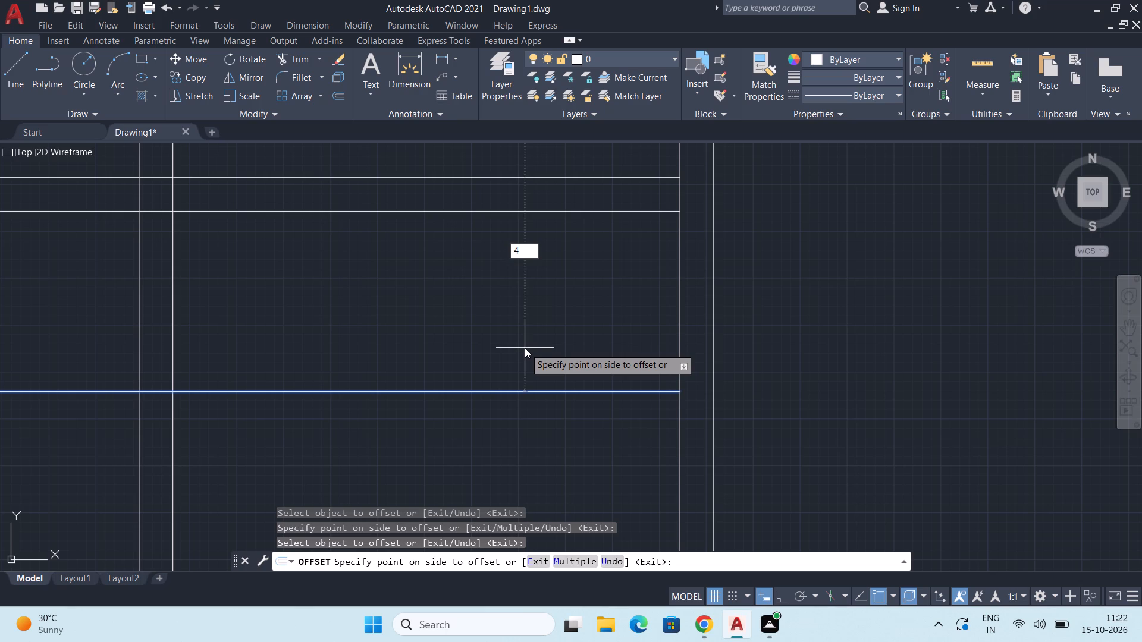
pyautogui.hotkey('shift', '"')
pyautogui.press('Return')
pyautogui.scroll(-3, 525, 348)
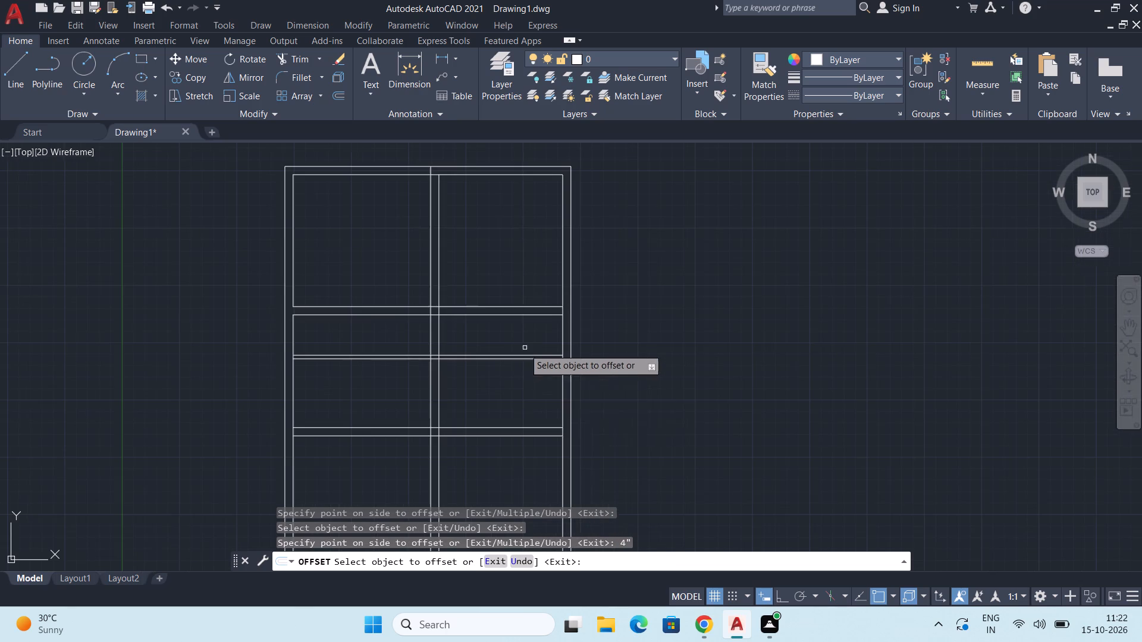
pyautogui.moveTo(544, 373); pyautogui.dragTo(553, 442, button='middle')
pyautogui.scroll(2, 531, 403)
pyautogui.middleClick(526, 402)
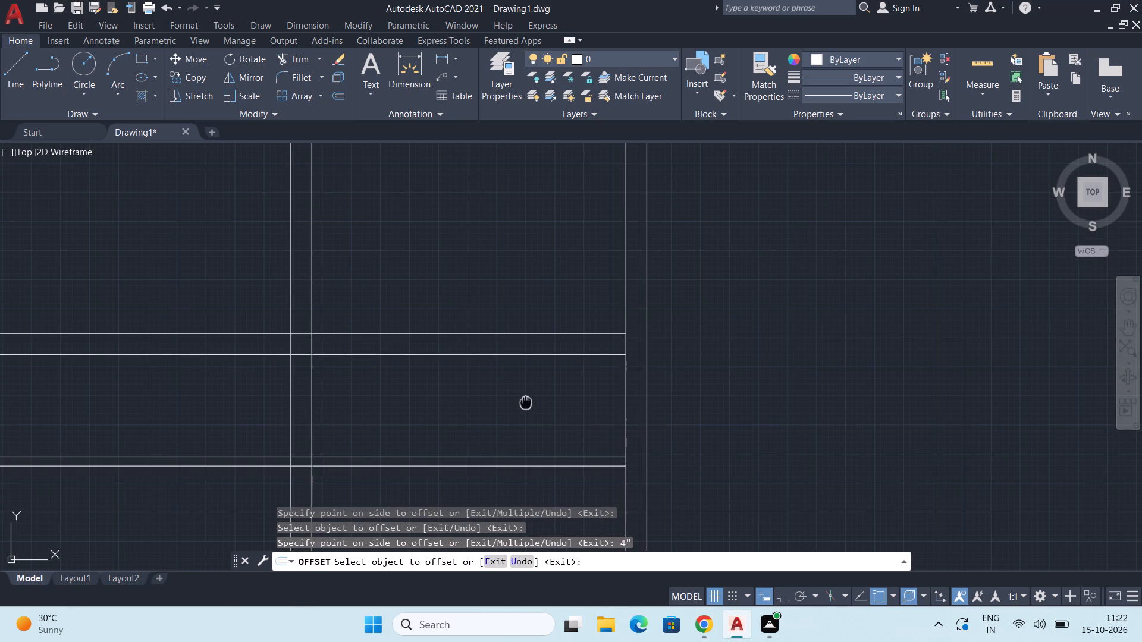
pyautogui.press('space')
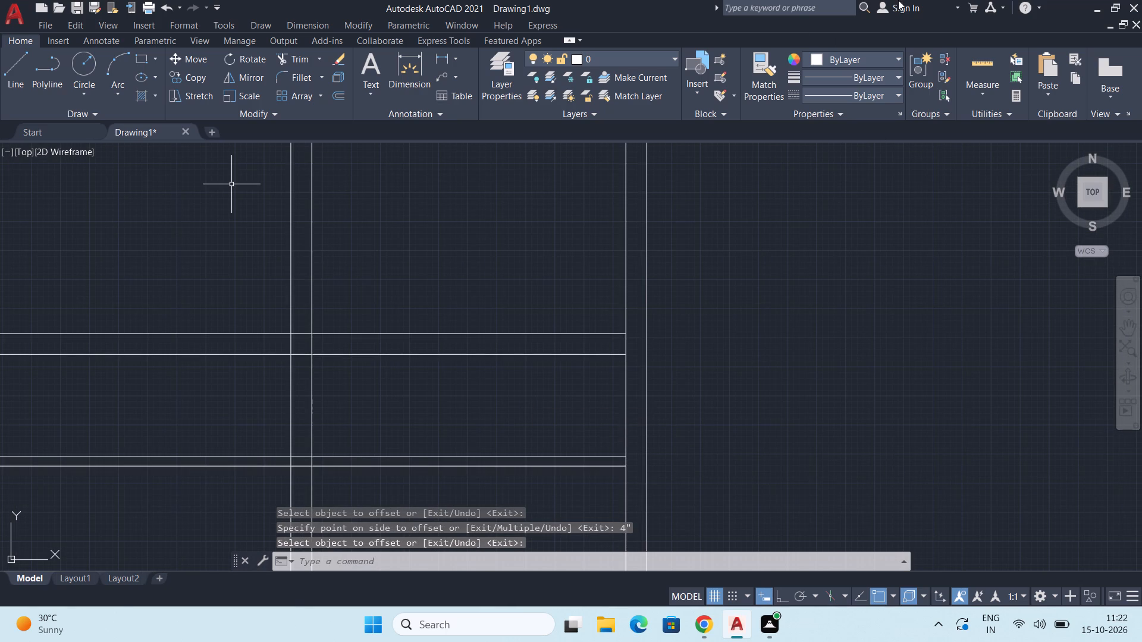
# Quick-measure the width and height of the space between the first horizontal partition and the thin partition, beside the right wall.
pyautogui.click(974, 60)
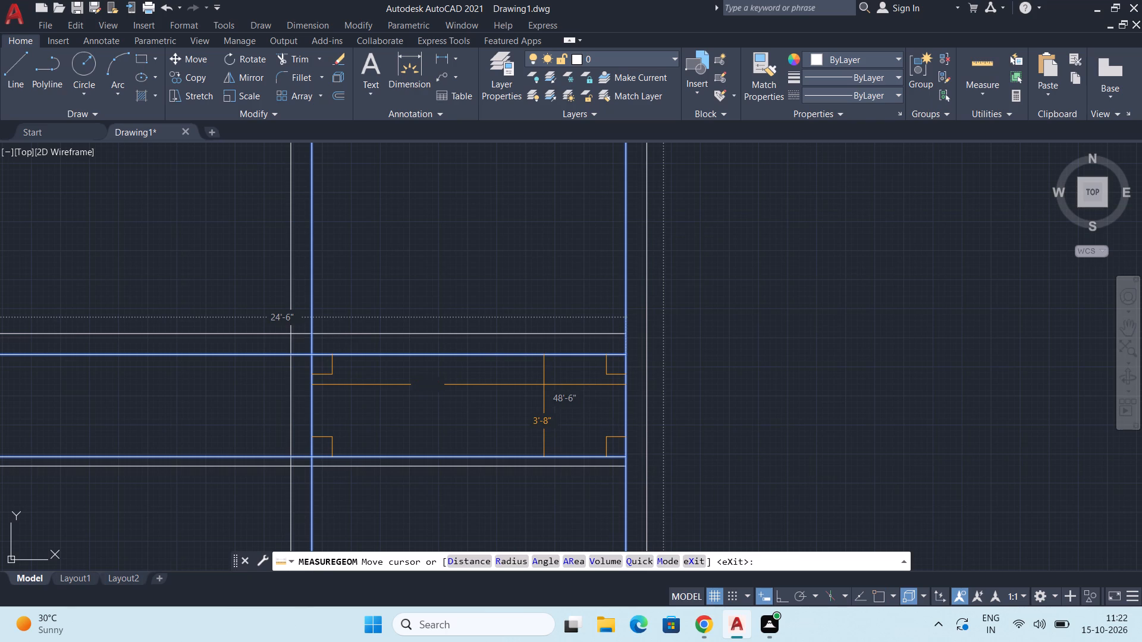
pyautogui.moveTo(541, 392); pyautogui.dragTo(551, 369, button='middle')
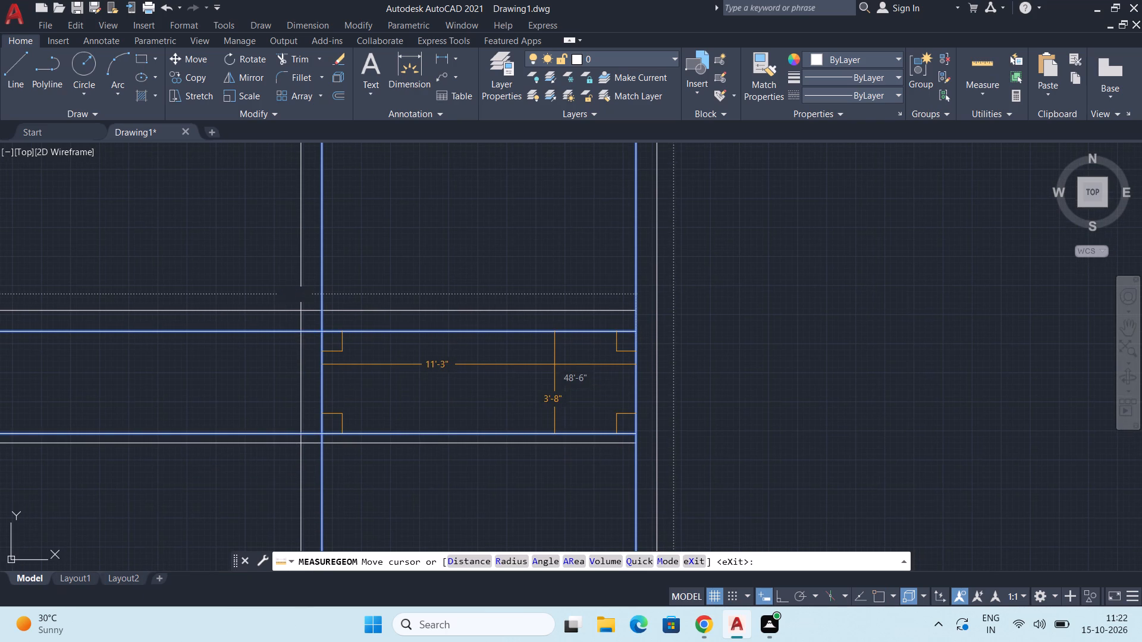
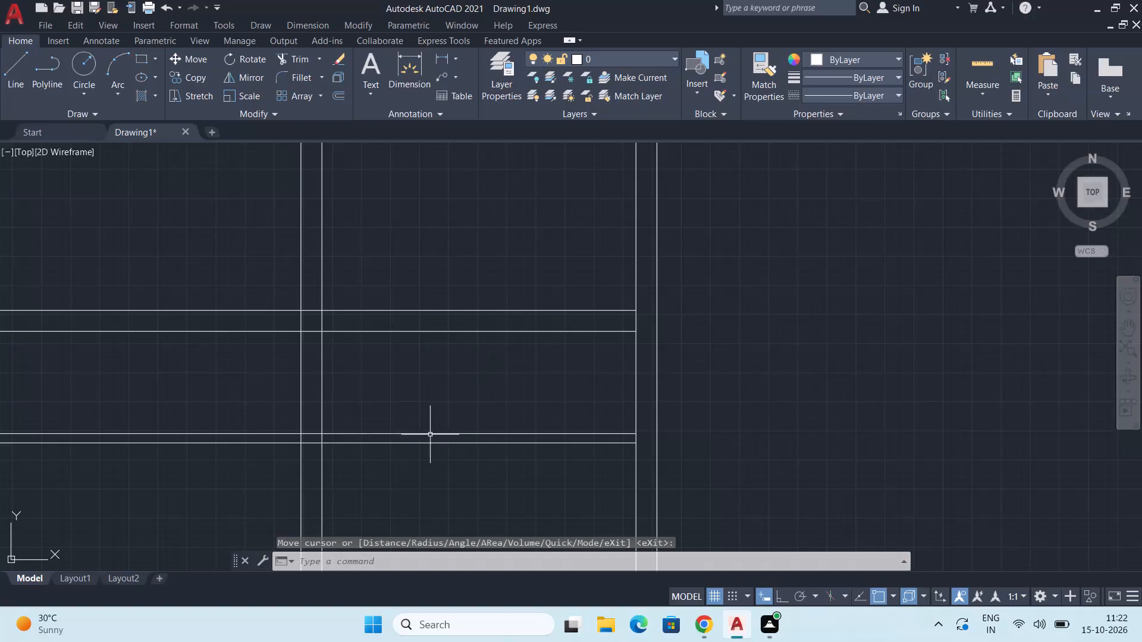
# Trim the first horizontal partition's lower face between the central vertical partition and the right wall, and end the Trim command.
pyautogui.scroll(1, 429, 434)
pyautogui.middleClick(431, 431)
pyautogui.write('TR')
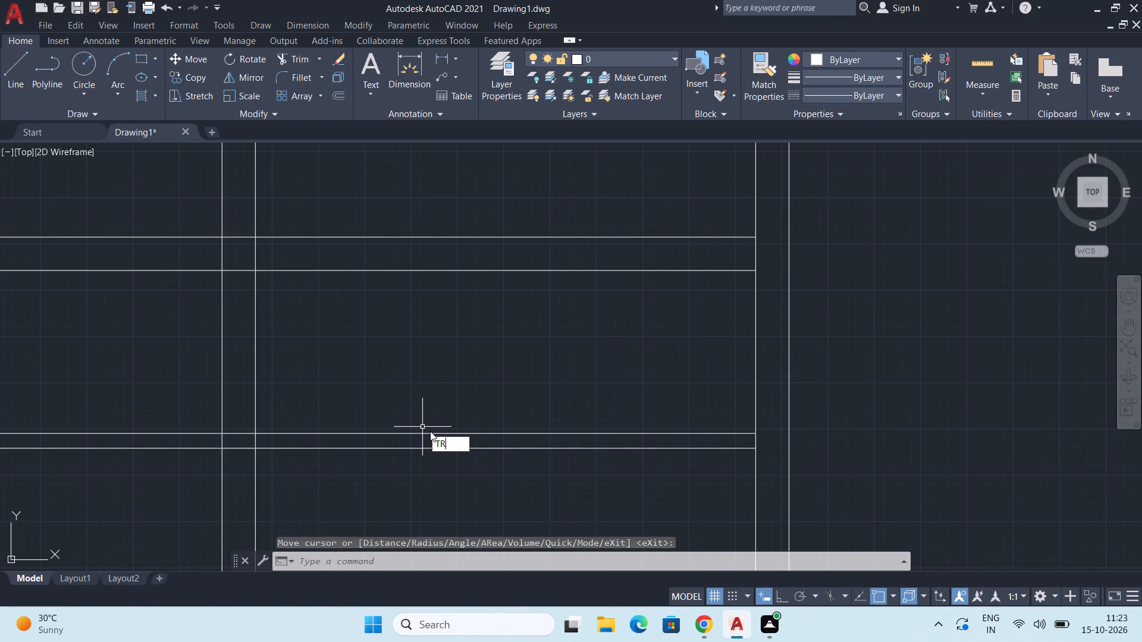
pyautogui.press('Return')
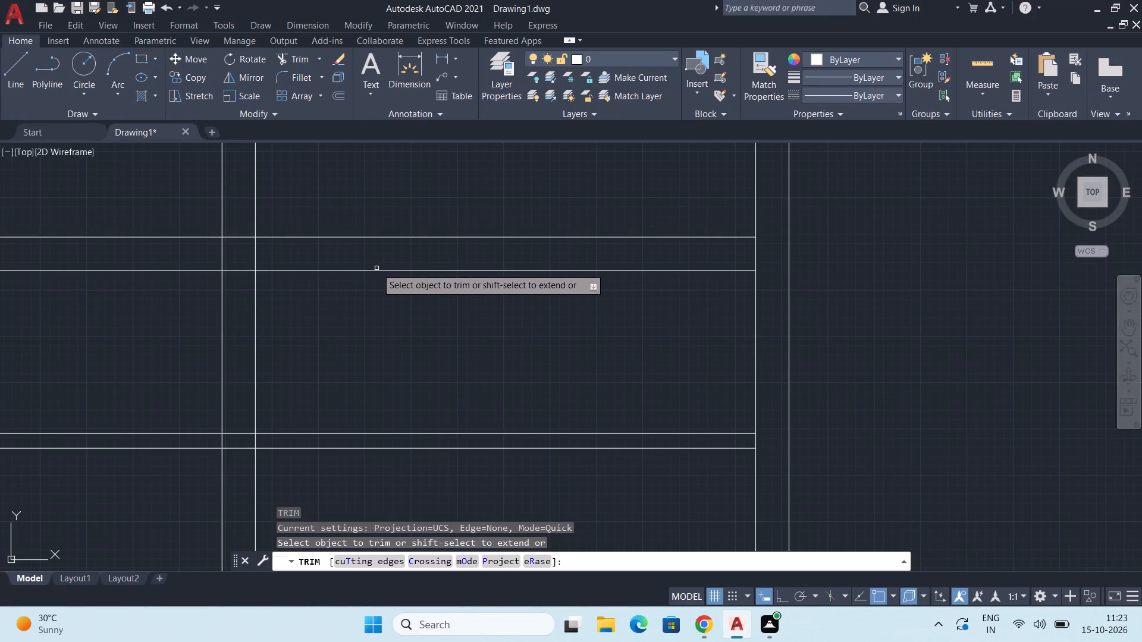
pyautogui.click(377, 268)
pyautogui.click(378, 287)
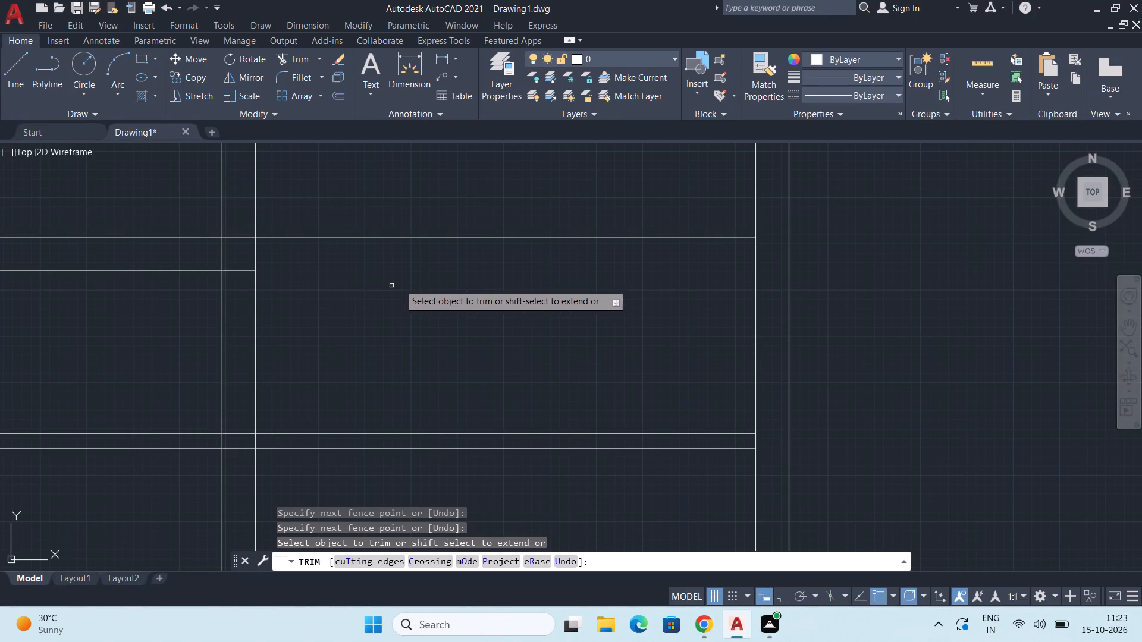
pyautogui.moveTo(445, 294); pyautogui.dragTo(441, 314, button='middle')
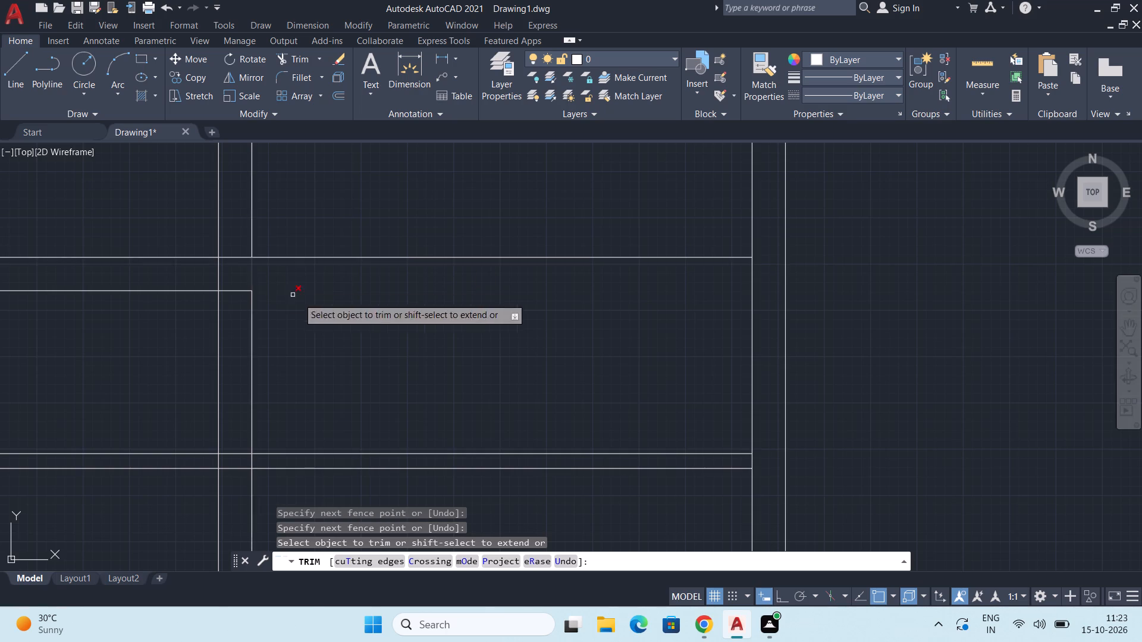
pyautogui.moveTo(344, 310); pyautogui.dragTo(345, 317, button='middle')
pyautogui.press('space')
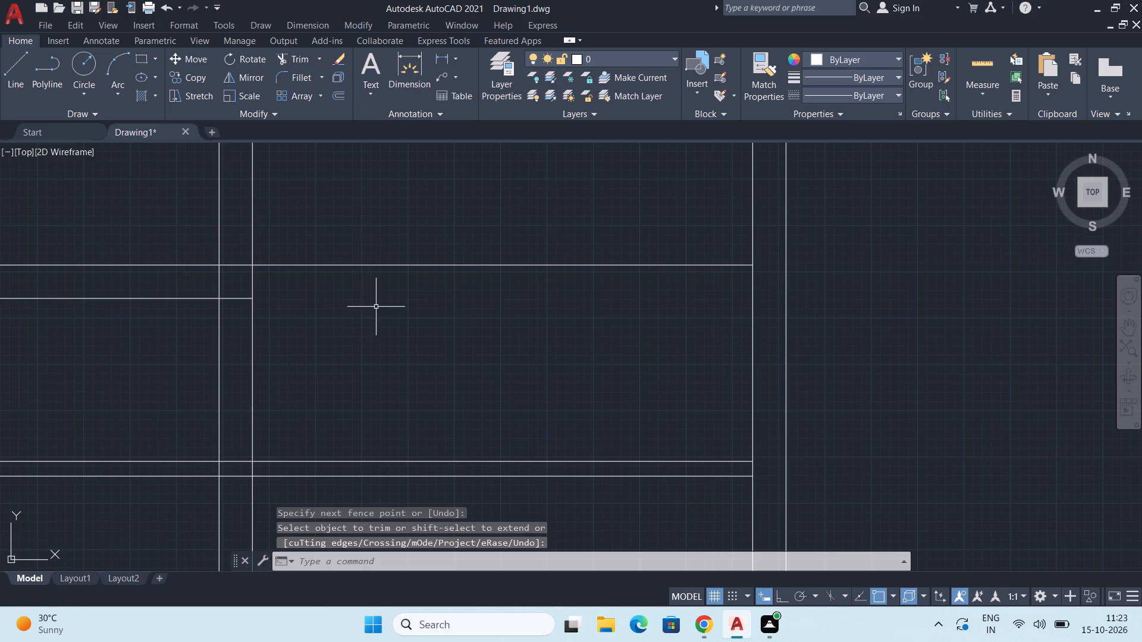
# Offset the first horizontal partition's upper face 4" downward and end the Offset command.
pyautogui.write('OFF')
pyautogui.press('Return')
pyautogui.write('4"')
pyautogui.press('Return')
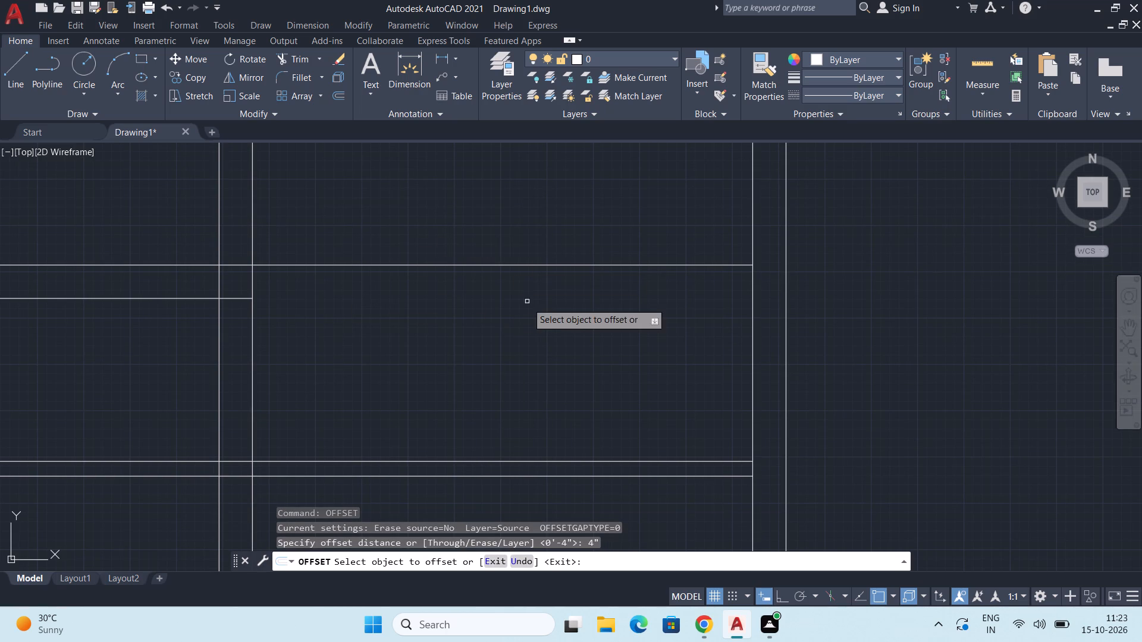
pyautogui.click(538, 266)
pyautogui.click(539, 276)
pyautogui.scroll(-1, 400, 344)
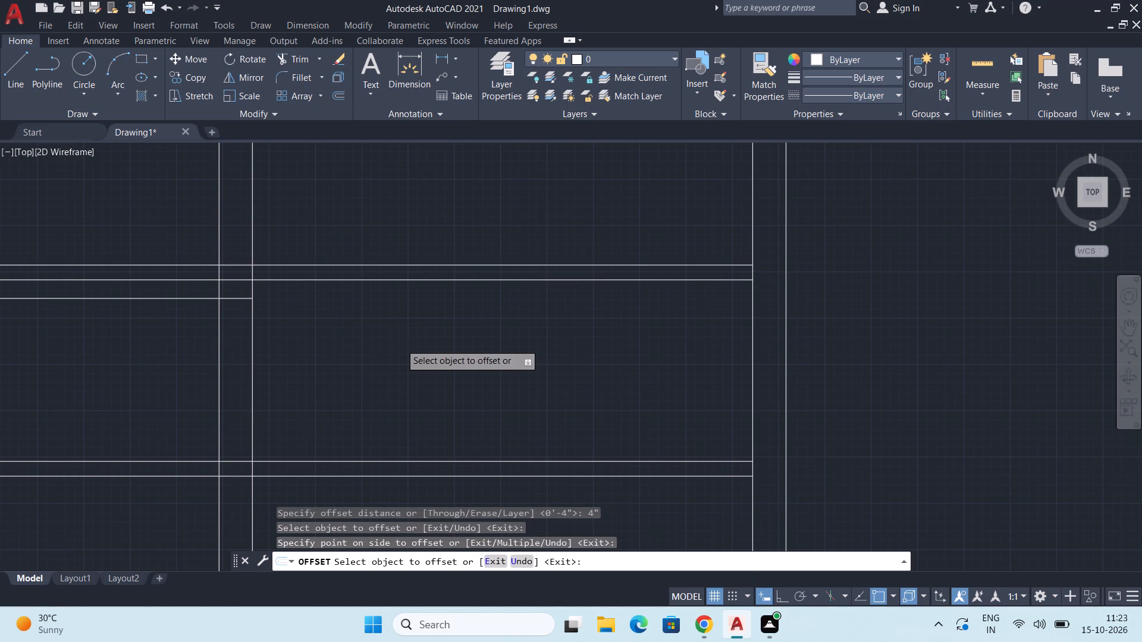
pyautogui.moveTo(379, 353); pyautogui.dragTo(520, 347, button='middle')
pyautogui.press('space')
# Trim the new 4" offset line out of the left-hand partition and across the central vertical partition.
pyautogui.write('TR')
pyautogui.press('Return')
pyautogui.scroll(1, 350, 310)
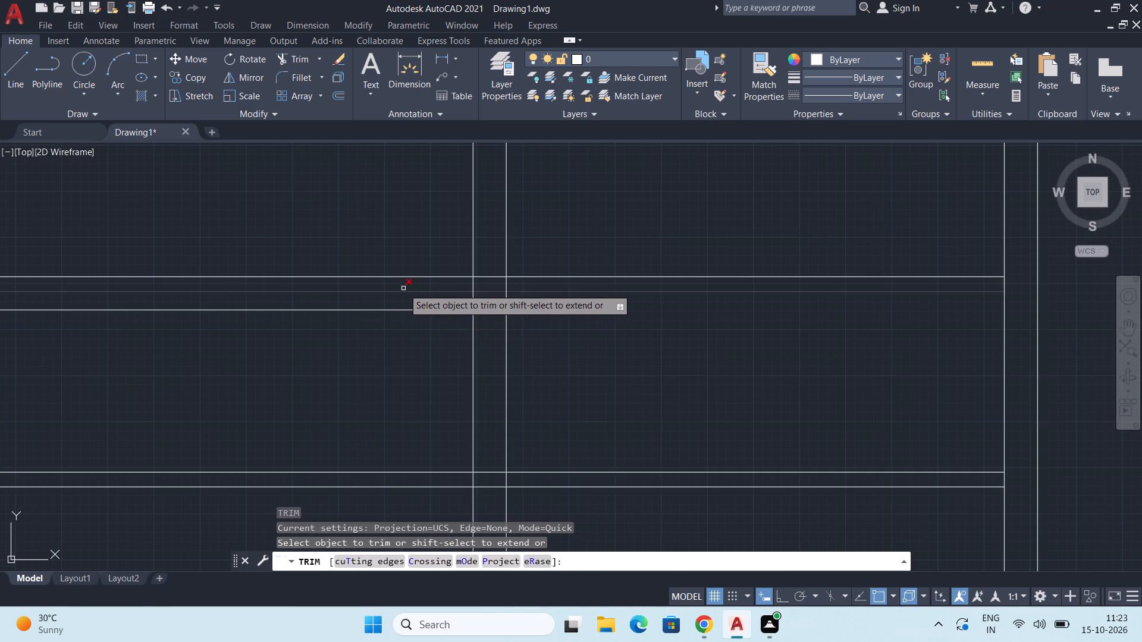
pyautogui.click(400, 291)
pyautogui.scroll(2, 507, 313)
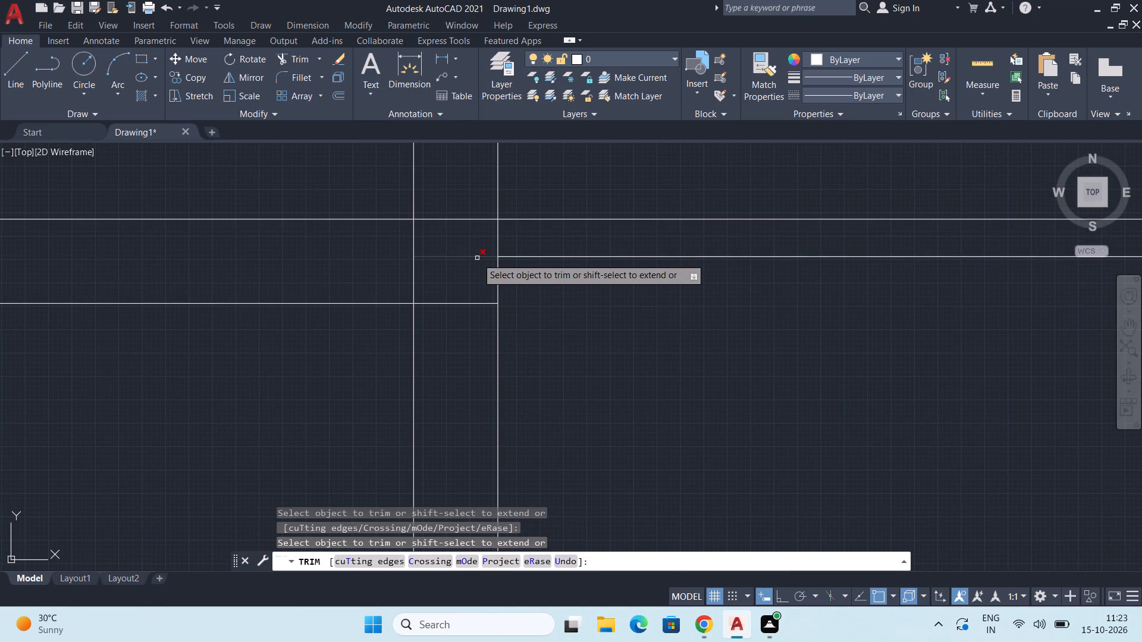
pyautogui.click(477, 258)
# Trim both lines of the thin horizontal partition out of the room left of the central vertical partition.
pyautogui.scroll(-2, 563, 306)
pyautogui.scroll(-3, 592, 391)
pyautogui.moveTo(594, 390); pyautogui.dragTo(564, 304, button='middle')
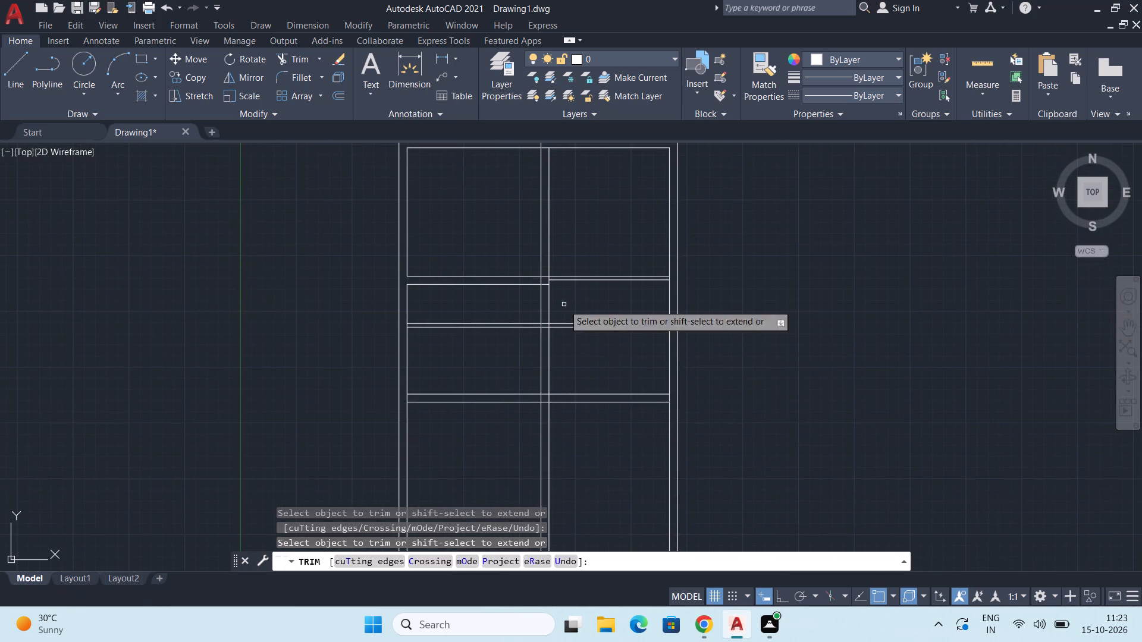
pyautogui.moveTo(645, 395); pyautogui.dragTo(576, 313, button='middle')
pyautogui.scroll(-1, 578, 304)
pyautogui.moveTo(563, 319); pyautogui.dragTo(569, 314, button='middle')
pyautogui.scroll(1, 478, 253)
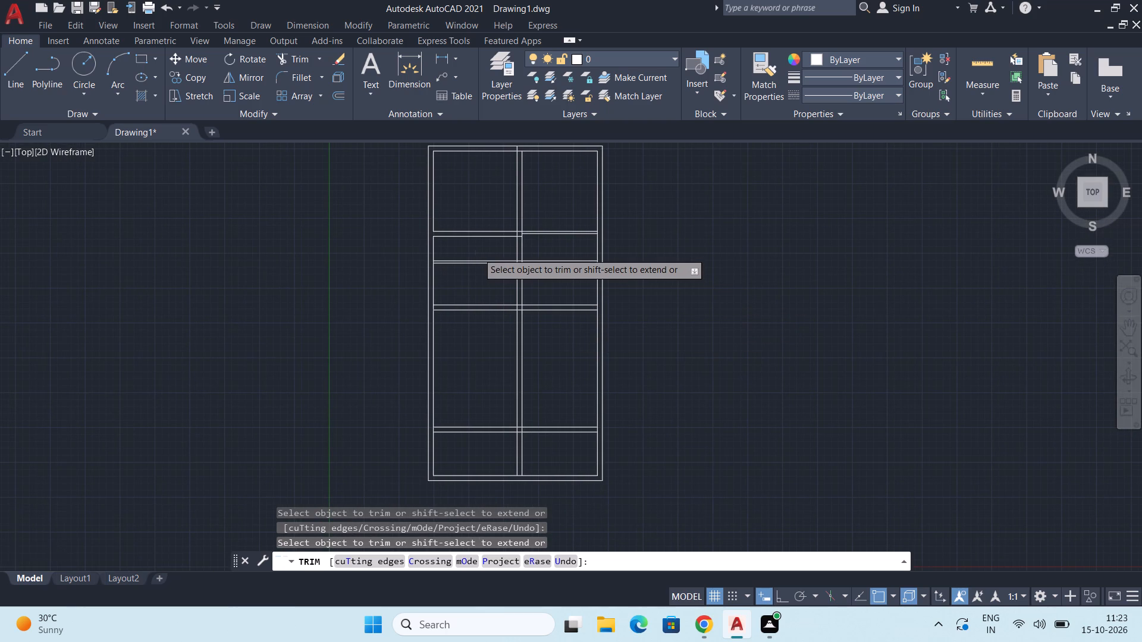
pyautogui.scroll(1, 478, 253)
pyautogui.moveTo(507, 250); pyautogui.dragTo(507, 256)
pyautogui.click(491, 313)
# Examine the partition layout and wall junctions across the whole plan, and end the Trim command.
pyautogui.scroll(-1, 491, 313)
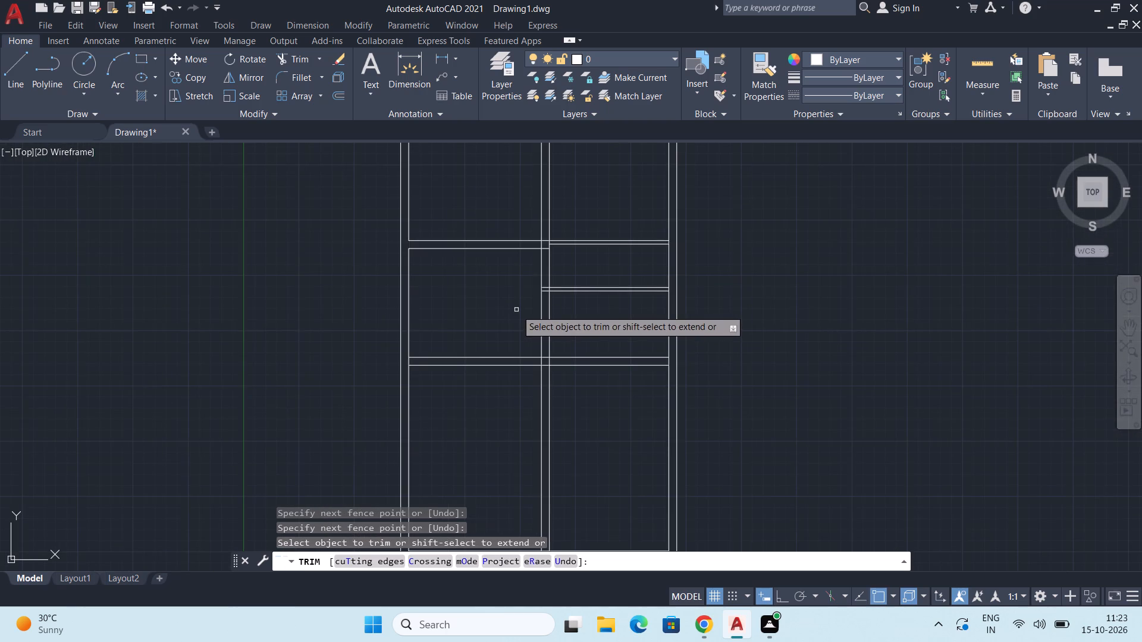
pyautogui.moveTo(516, 309); pyautogui.dragTo(525, 341, button='middle')
pyautogui.scroll(2, 593, 343)
pyautogui.moveTo(533, 352); pyautogui.dragTo(565, 392, button='middle')
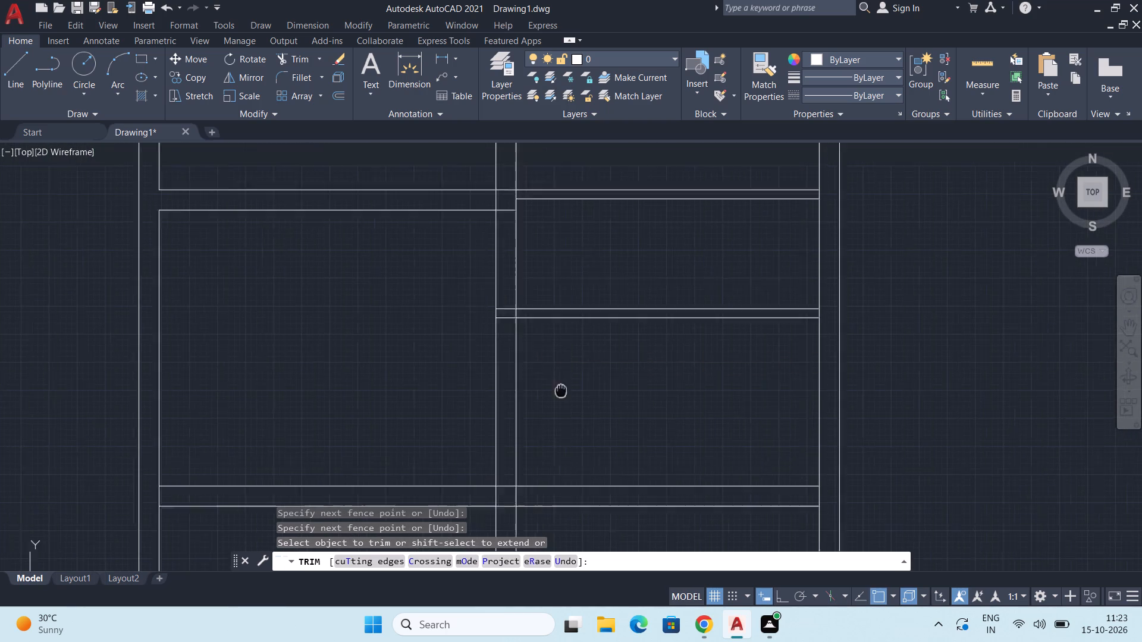
pyautogui.moveTo(565, 392); pyautogui.dragTo(587, 443, button='middle')
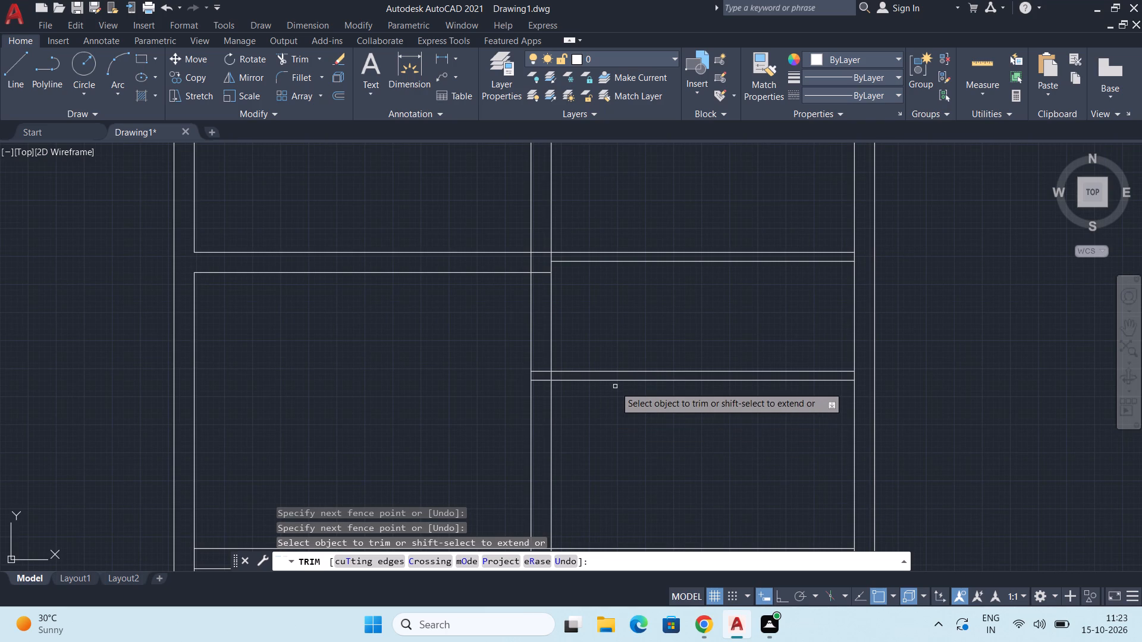
pyautogui.moveTo(598, 380); pyautogui.dragTo(620, 477, button='middle')
pyautogui.scroll(-2, 623, 473)
pyautogui.moveTo(623, 473); pyautogui.dragTo(600, 436, button='middle')
pyautogui.scroll(2, 564, 383)
pyautogui.moveTo(605, 445); pyautogui.dragTo(537, 391, button='middle')
pyautogui.scroll(-1, 540, 382)
pyautogui.moveTo(576, 374); pyautogui.dragTo(564, 404, button='middle')
pyautogui.scroll(-1, 568, 404)
pyautogui.moveTo(578, 433); pyautogui.dragTo(577, 413, button='middle')
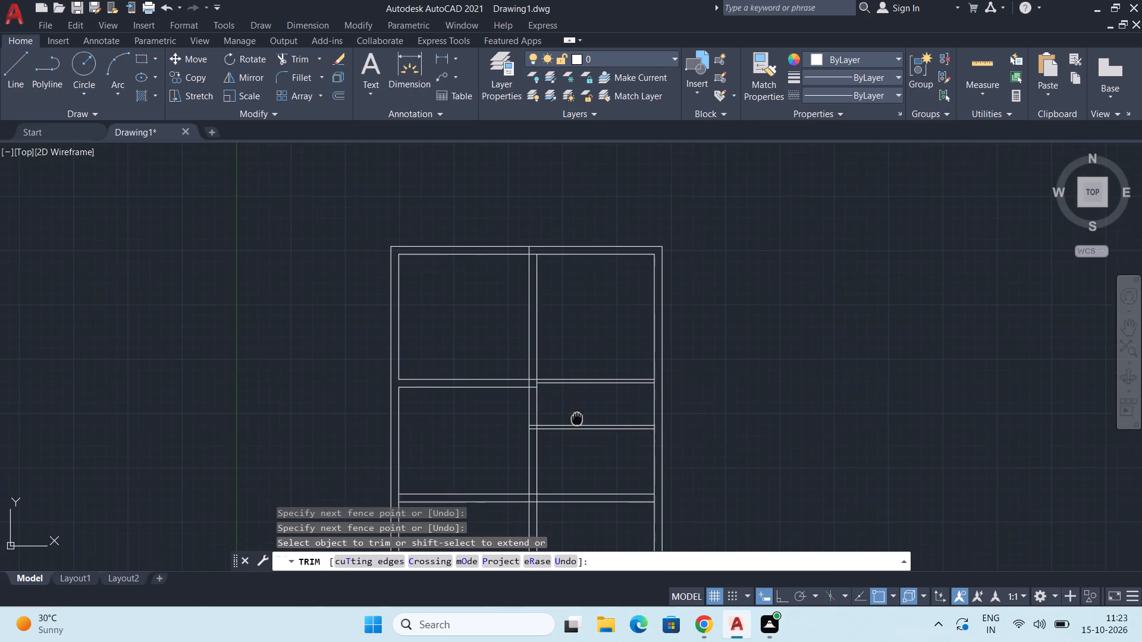
pyautogui.moveTo(577, 413); pyautogui.dragTo(581, 372, button='middle')
pyautogui.moveTo(622, 426); pyautogui.dragTo(619, 385, button='middle')
pyautogui.scroll(2, 644, 329)
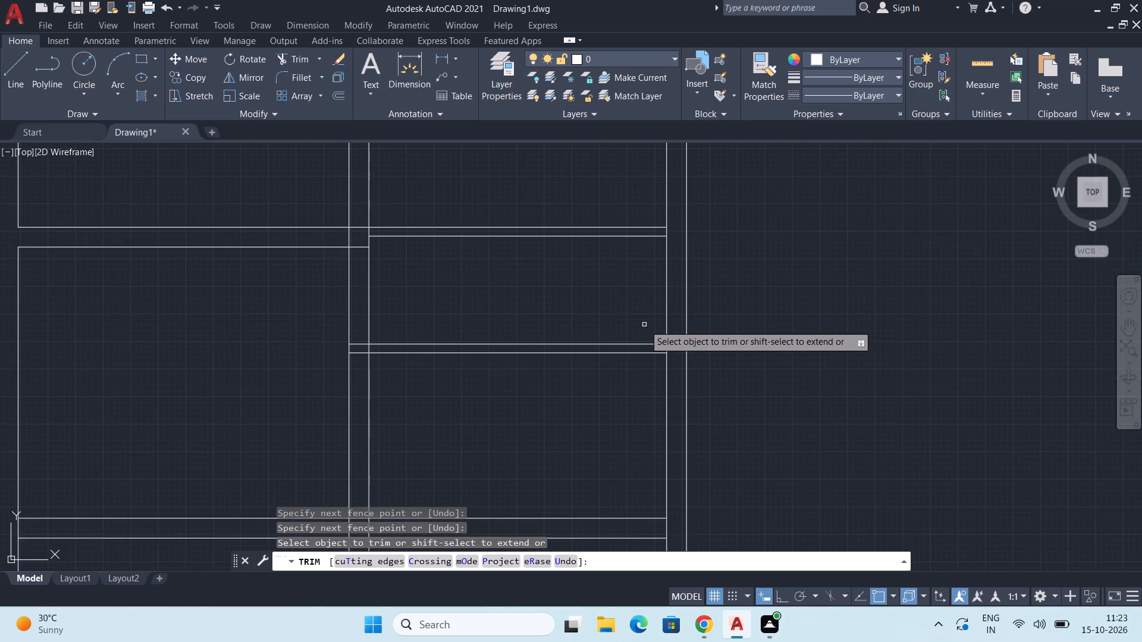
pyautogui.moveTo(644, 325); pyautogui.dragTo(624, 388, button='middle')
pyautogui.scroll(-2, 627, 388)
pyautogui.moveTo(625, 446); pyautogui.dragTo(645, 381, button='middle')
pyautogui.scroll(2, 606, 371)
pyautogui.moveTo(590, 406); pyautogui.dragTo(590, 405, button='middle')
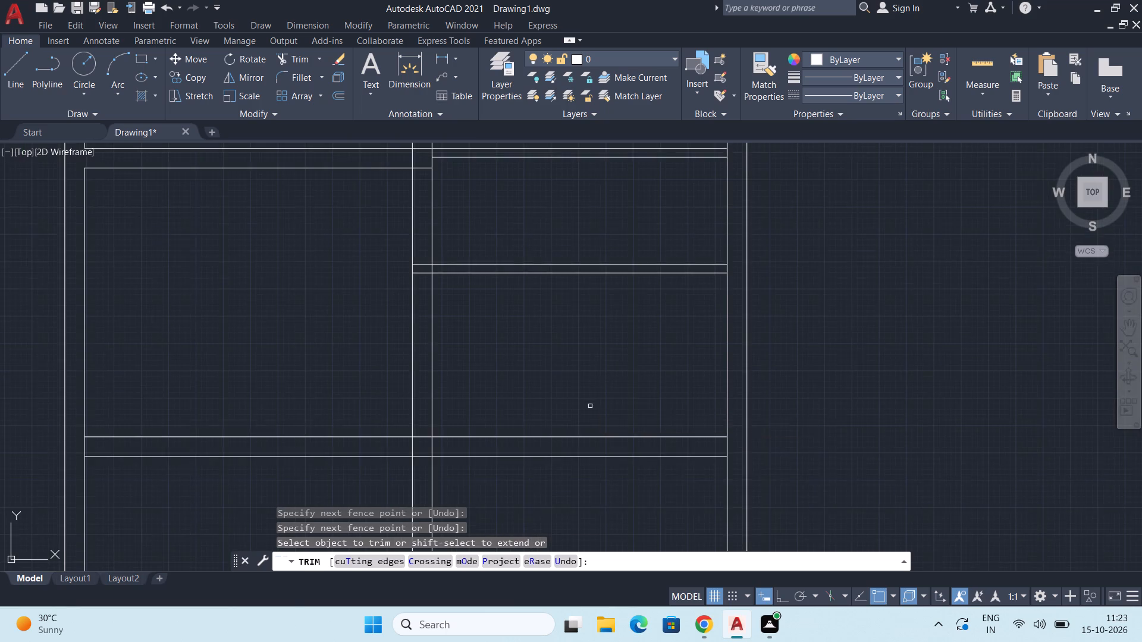
pyautogui.moveTo(590, 405); pyautogui.dragTo(585, 364, button='middle')
pyautogui.scroll(-2, 578, 382)
pyautogui.moveTo(559, 410); pyautogui.dragTo(570, 371, button='middle')
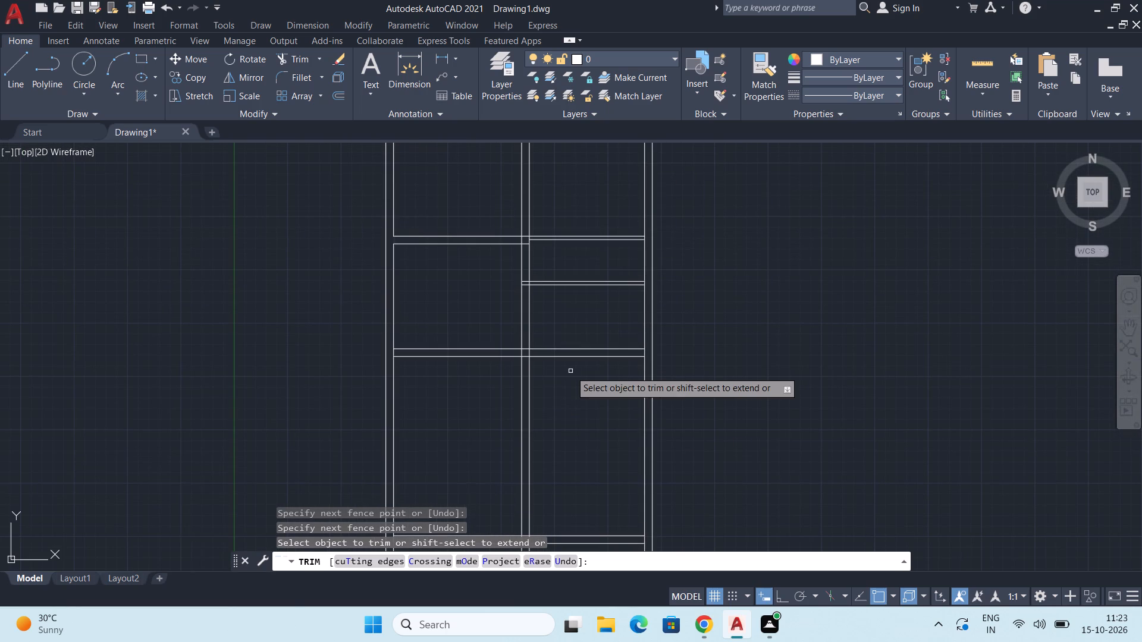
pyautogui.moveTo(554, 401); pyautogui.dragTo(561, 363, button='middle')
pyautogui.scroll(-2, 573, 361)
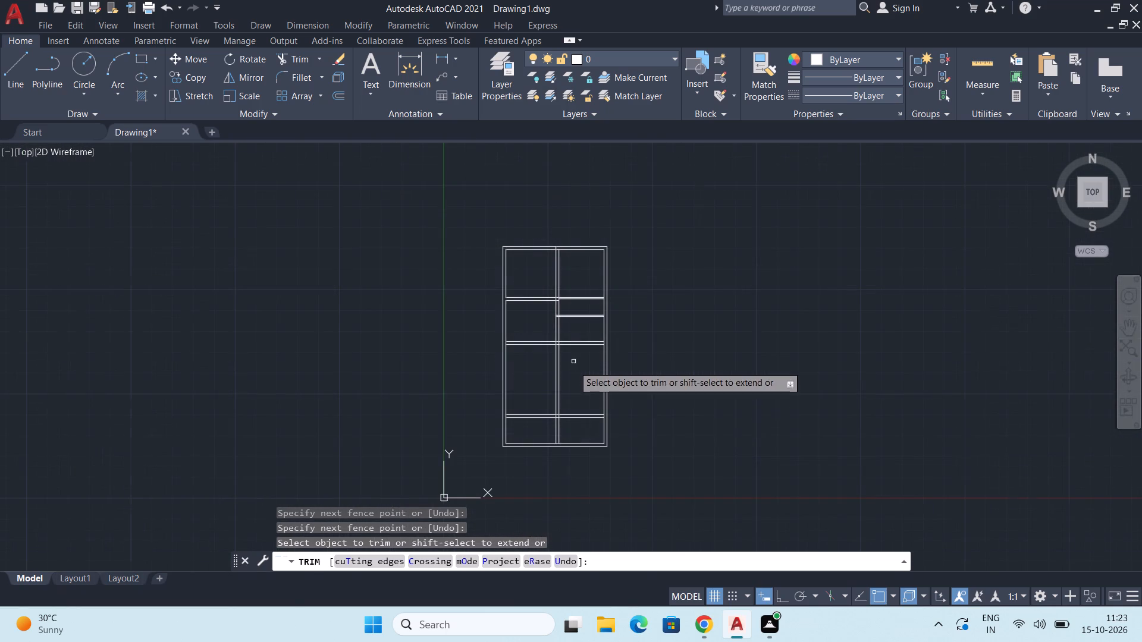
pyautogui.middleClick(580, 413)
pyautogui.scroll(2, 582, 408)
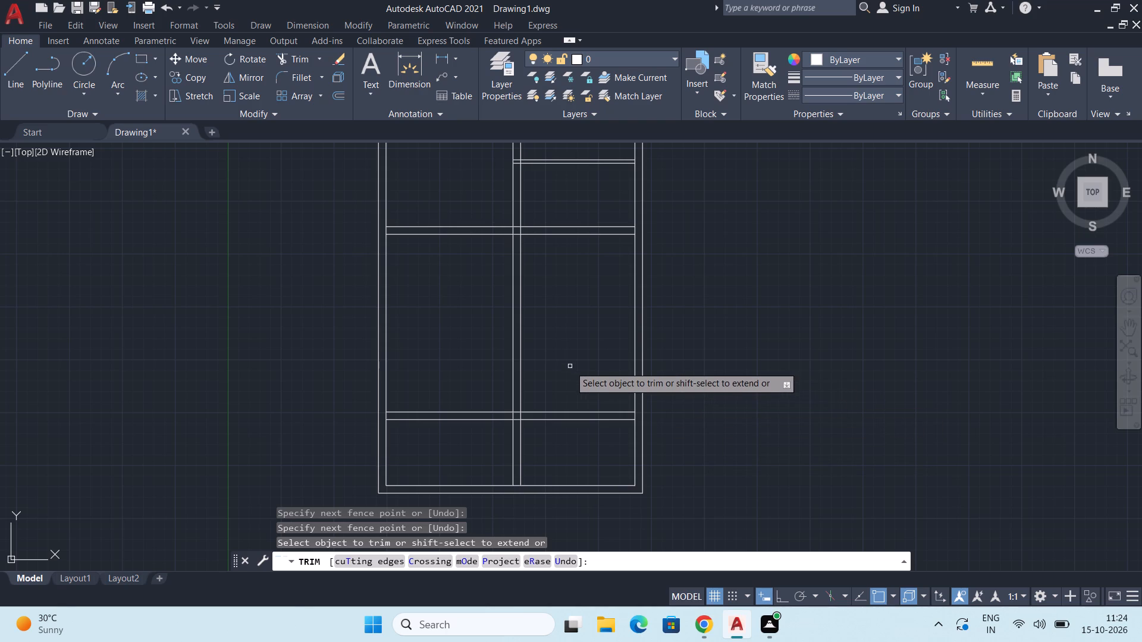
pyautogui.moveTo(541, 354); pyautogui.dragTo(611, 469, button='middle')
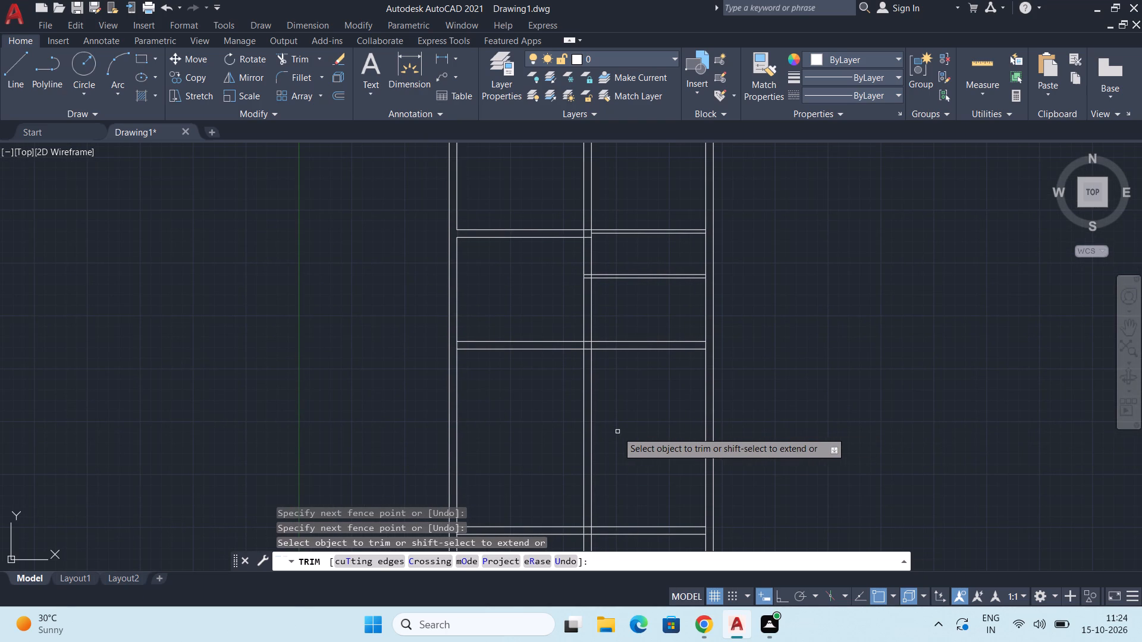
pyautogui.moveTo(617, 431); pyautogui.dragTo(523, 422, button='middle')
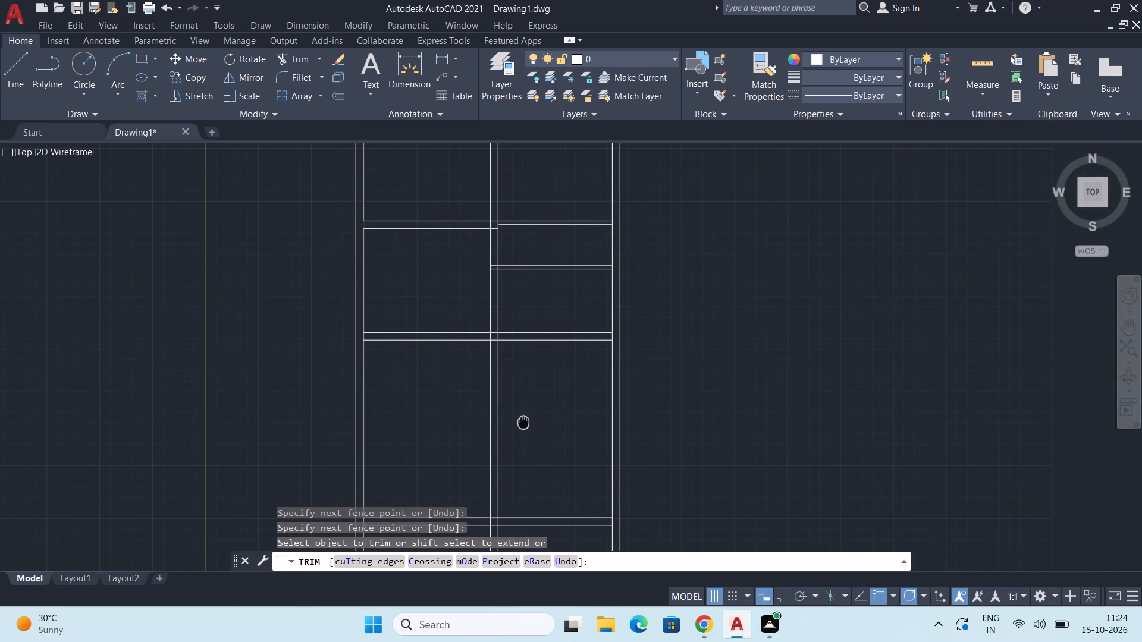
pyautogui.moveTo(523, 422); pyautogui.dragTo(484, 414, button='middle')
pyautogui.press('space')
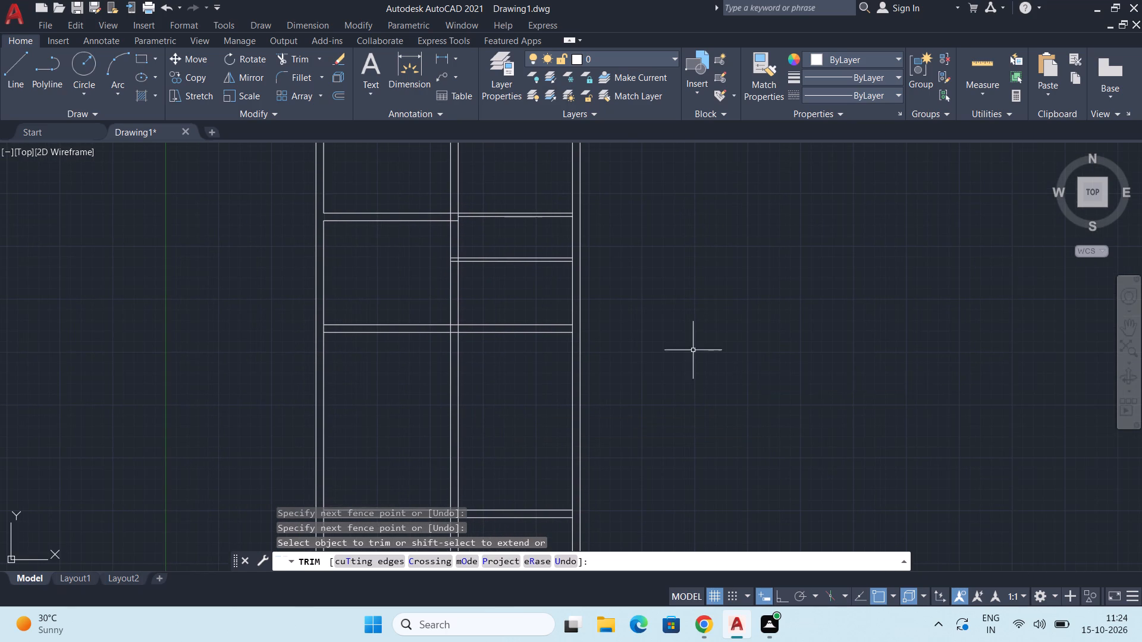
# Draw a 9" by 12" rectangle in the empty space to the right of the floor plan.
pyautogui.click(137, 63)
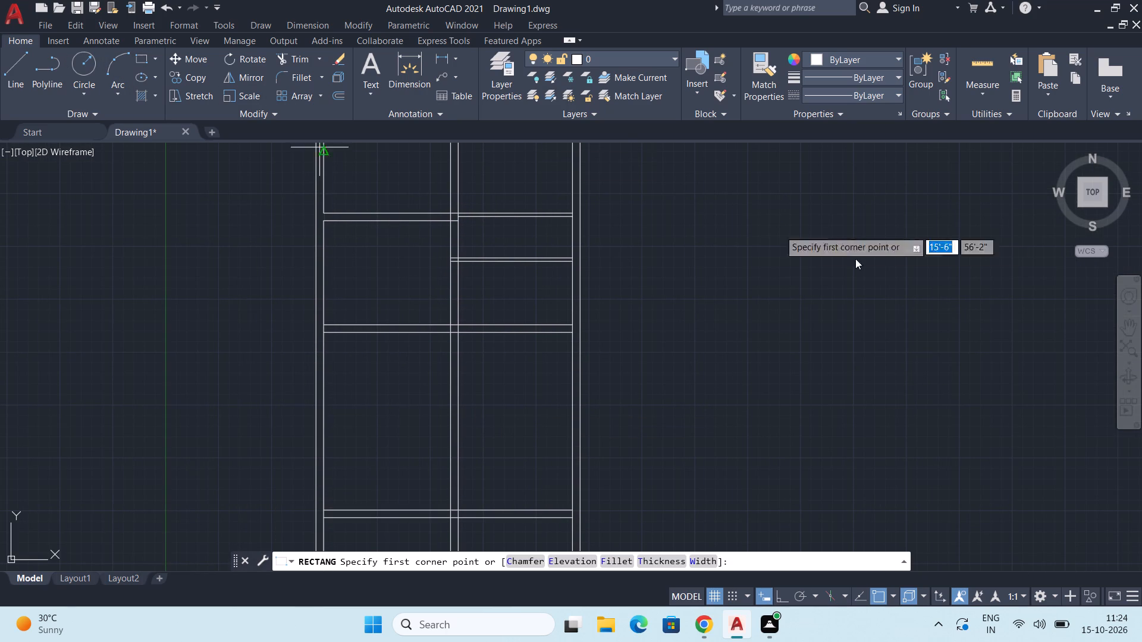
pyautogui.hotkey('alt', 'Tab')
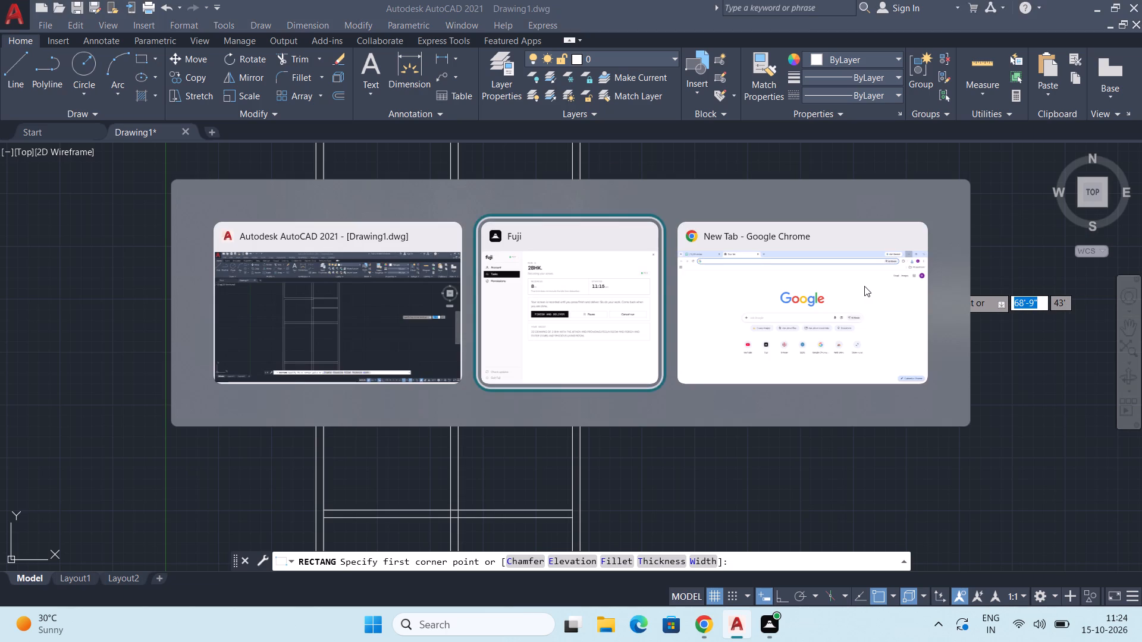
pyautogui.hotkey('alt', 'Tab')
pyautogui.hotkey('alt', 'Tab')
pyautogui.click(752, 228)
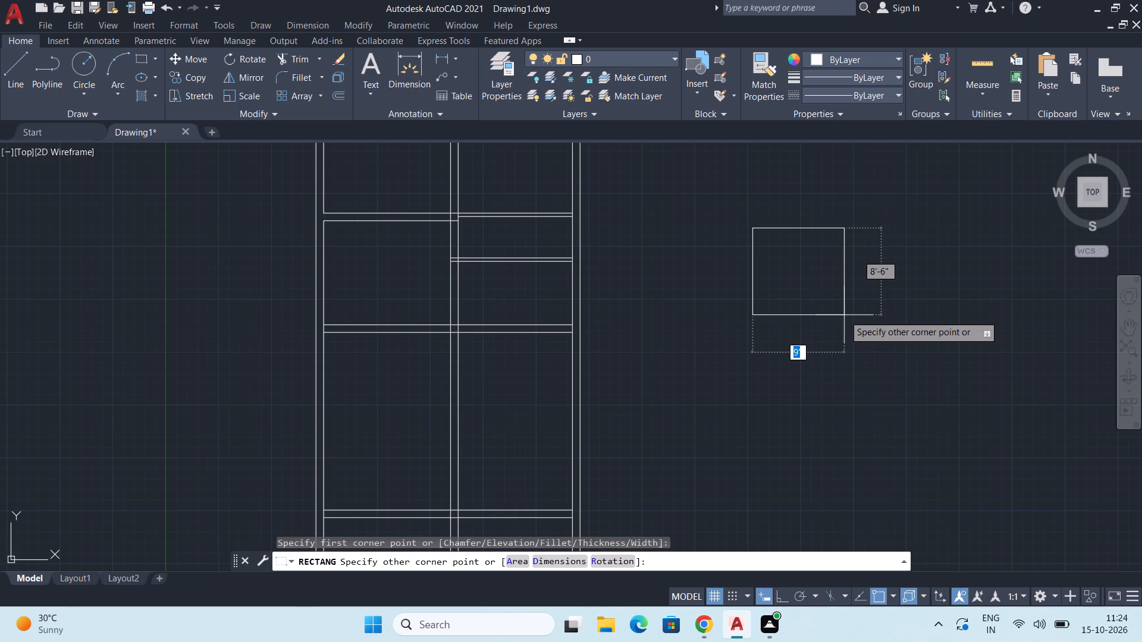
pyautogui.press('9')
pyautogui.hotkey('shift', '"')
pyautogui.press('Tab')
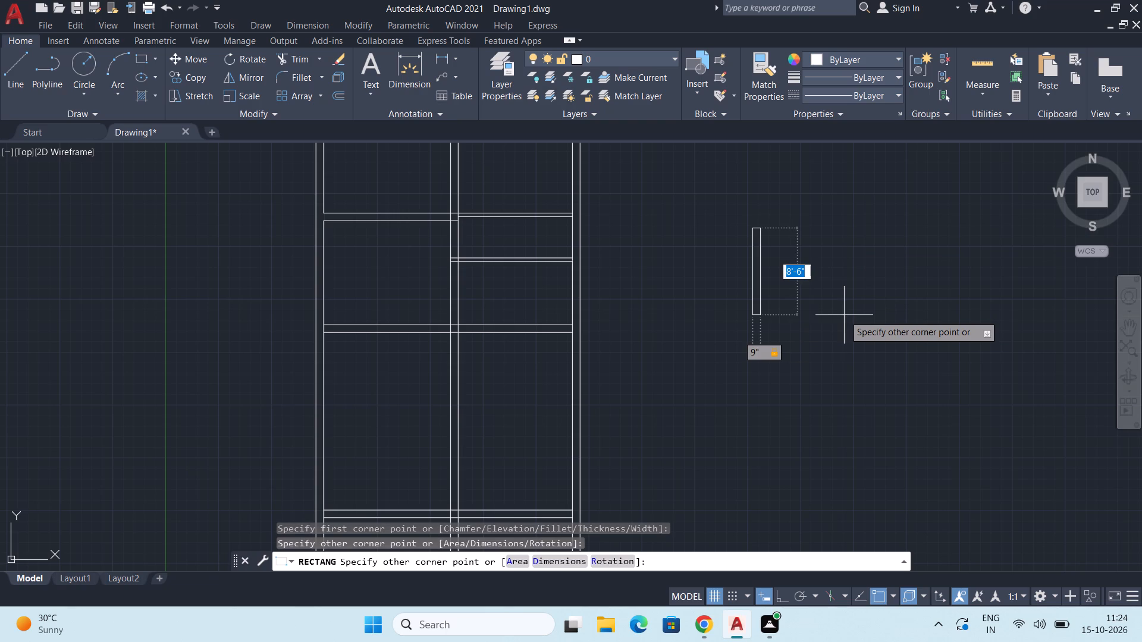
pyautogui.write('12"')
pyautogui.press('Return')
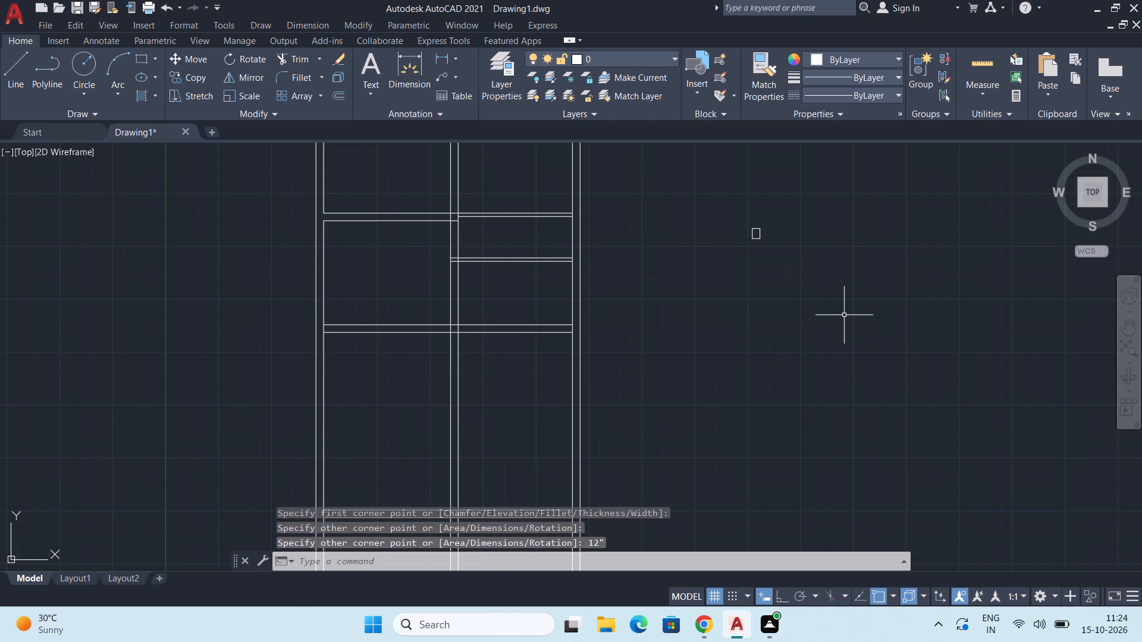
# Copy the 9" by 12" rectangle from its top-left corner onto the outer top-left corner of the floor plan walls.
pyautogui.click(693, 191)
pyautogui.click(849, 345)
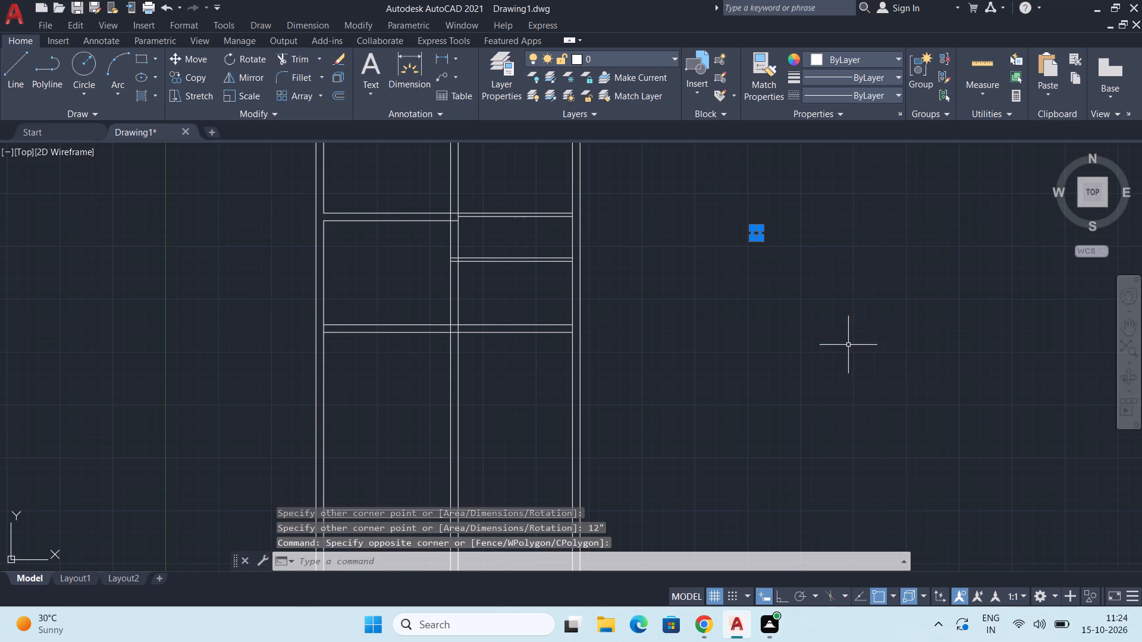
pyautogui.write('CO')
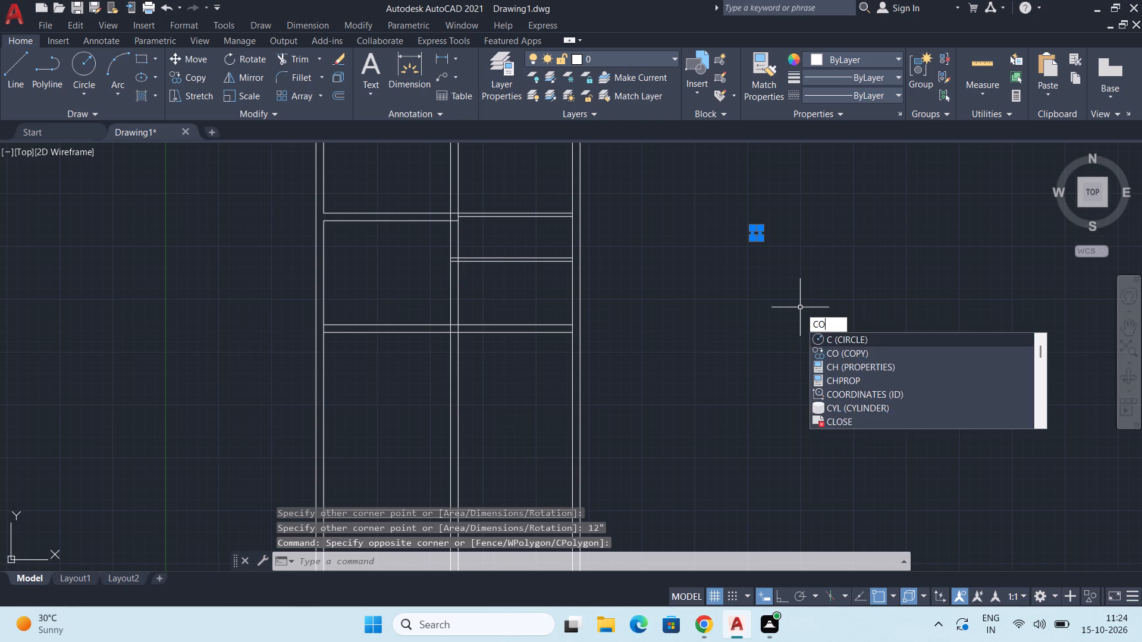
pyautogui.press('Return')
pyautogui.scroll(2, 760, 245)
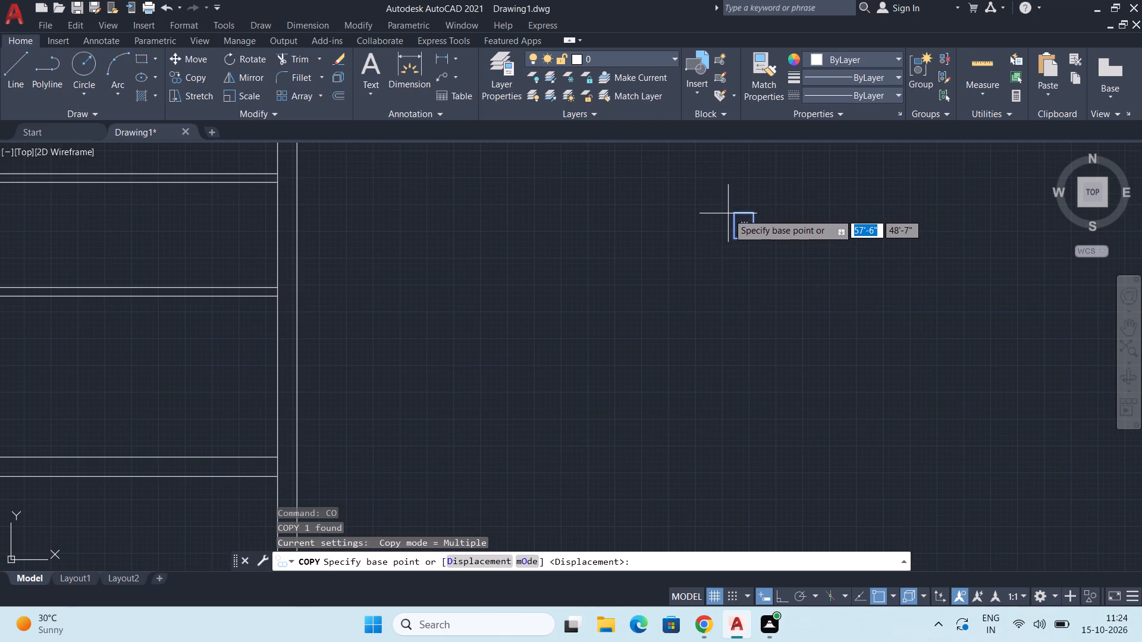
pyautogui.click(737, 215)
pyautogui.moveTo(388, 159); pyautogui.dragTo(398, 165, button='middle')
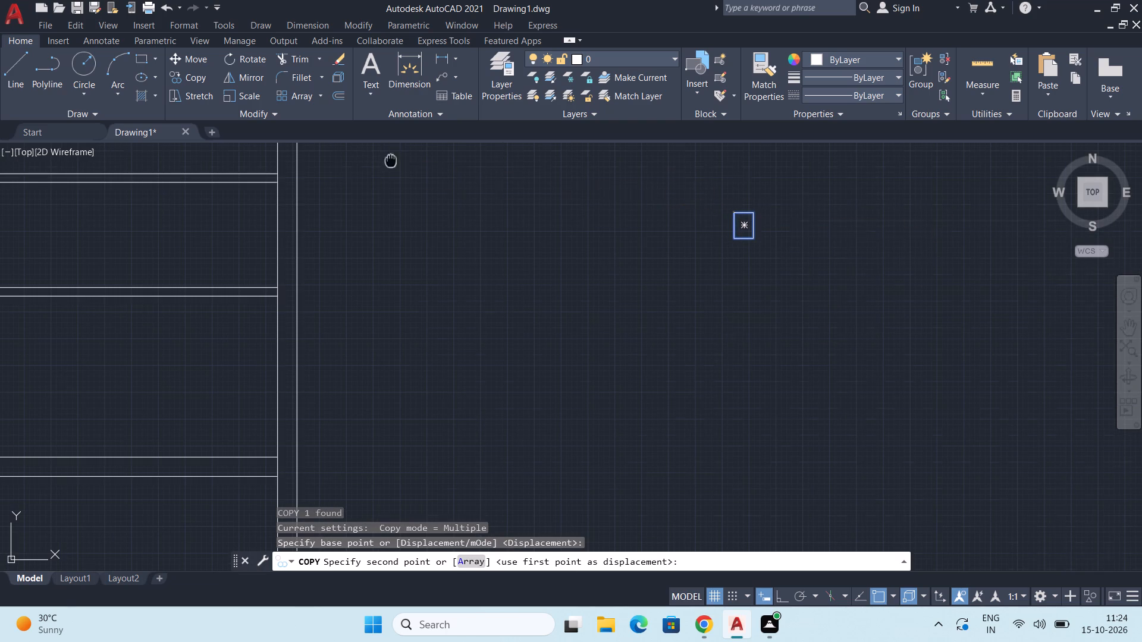
pyautogui.moveTo(398, 165); pyautogui.dragTo(630, 246, button='middle')
pyautogui.scroll(-3, 454, 229)
pyautogui.moveTo(277, 195); pyautogui.dragTo(505, 274, button='middle')
pyautogui.scroll(2, 510, 230)
pyautogui.scroll(4, 592, 249)
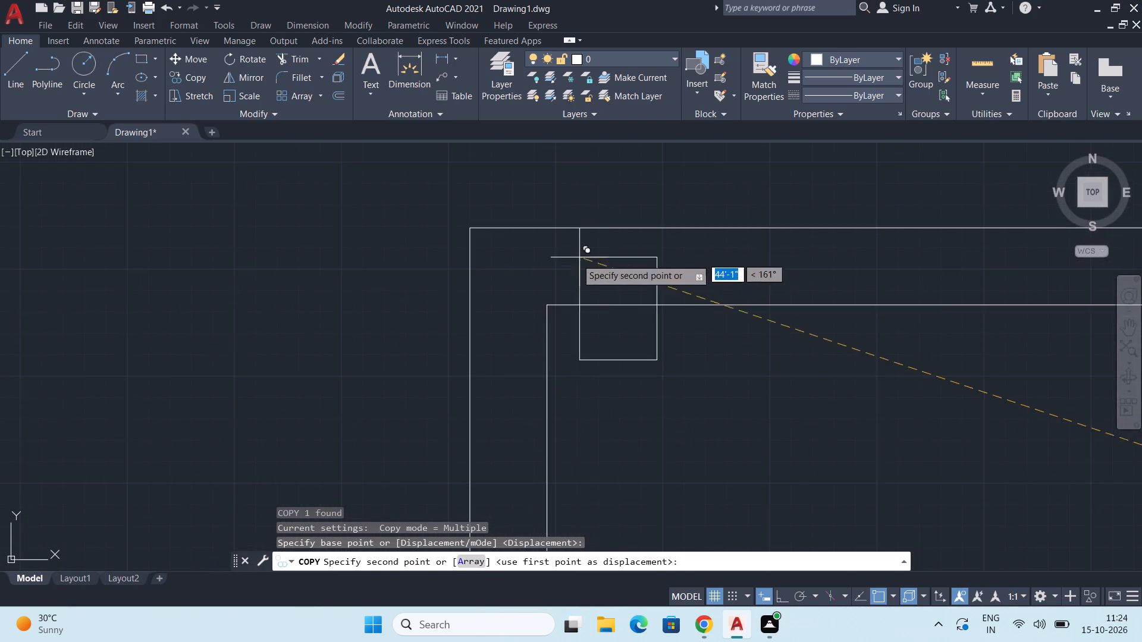
pyautogui.scroll(1, 533, 267)
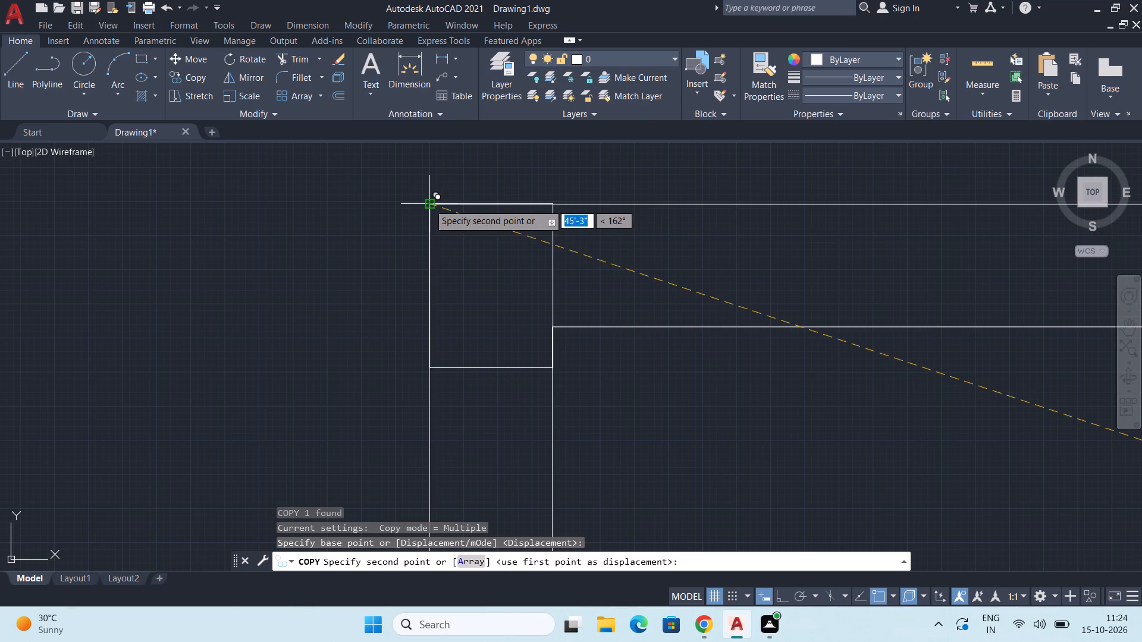
pyautogui.click(429, 204)
# Place a spare copy of the rectangle outside the left outer wall beside the upper 9" horizontal partition, and end the Copy command.
pyautogui.scroll(-2, 503, 236)
pyautogui.moveTo(544, 272); pyautogui.dragTo(424, 241, button='middle')
pyautogui.scroll(-1, 454, 257)
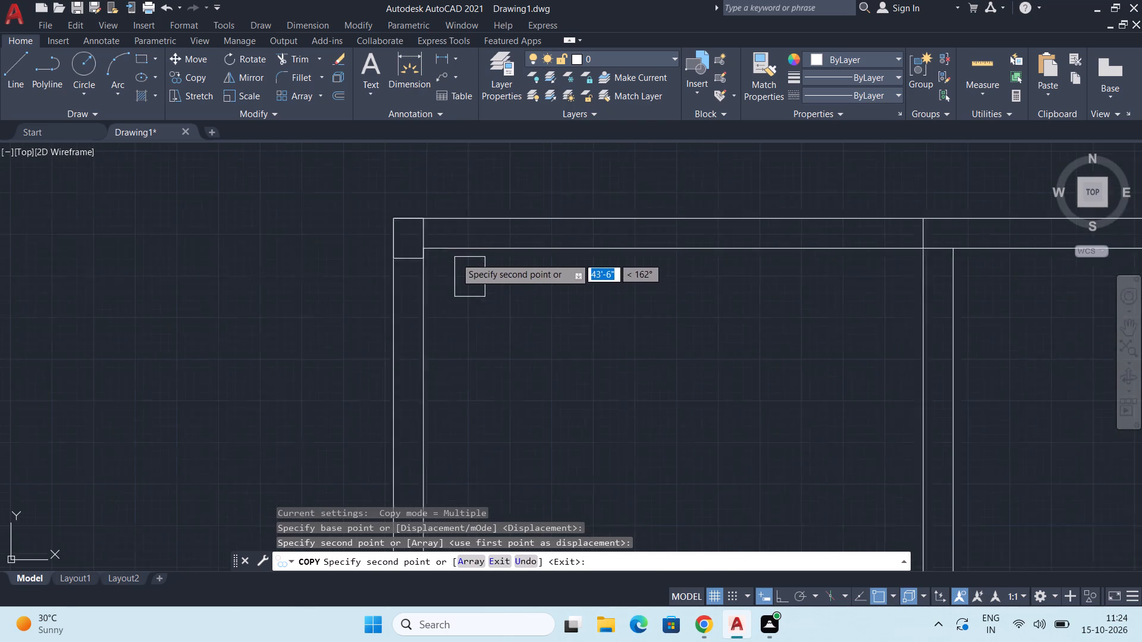
pyautogui.scroll(-1, 456, 258)
pyautogui.moveTo(446, 323); pyautogui.dragTo(480, 219, button='middle')
pyautogui.scroll(-2, 491, 235)
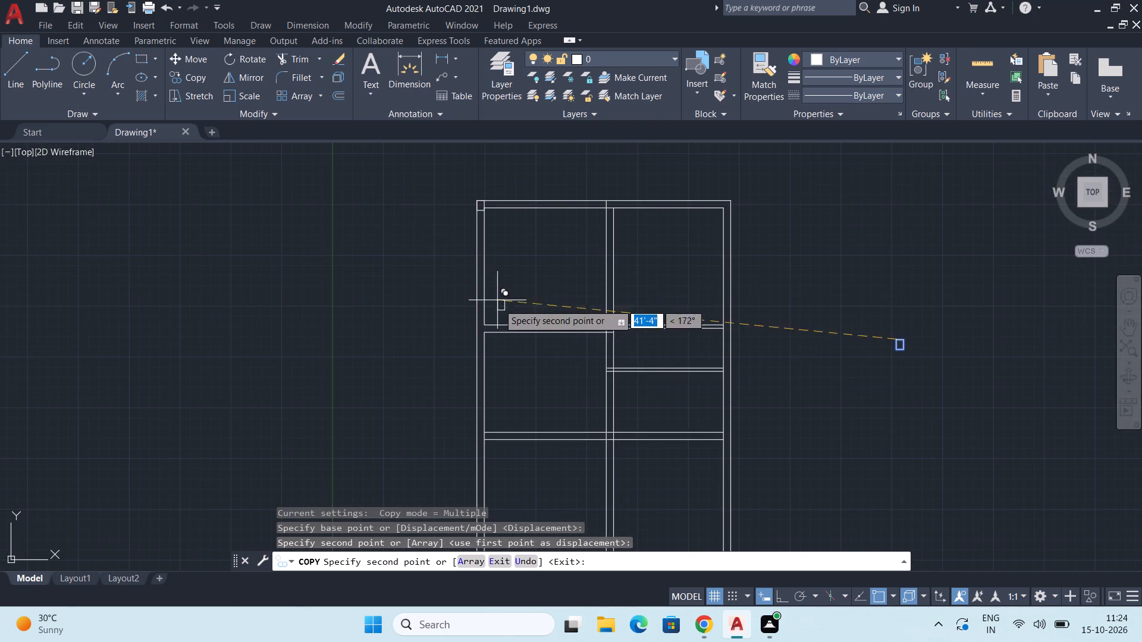
pyautogui.scroll(5, 484, 336)
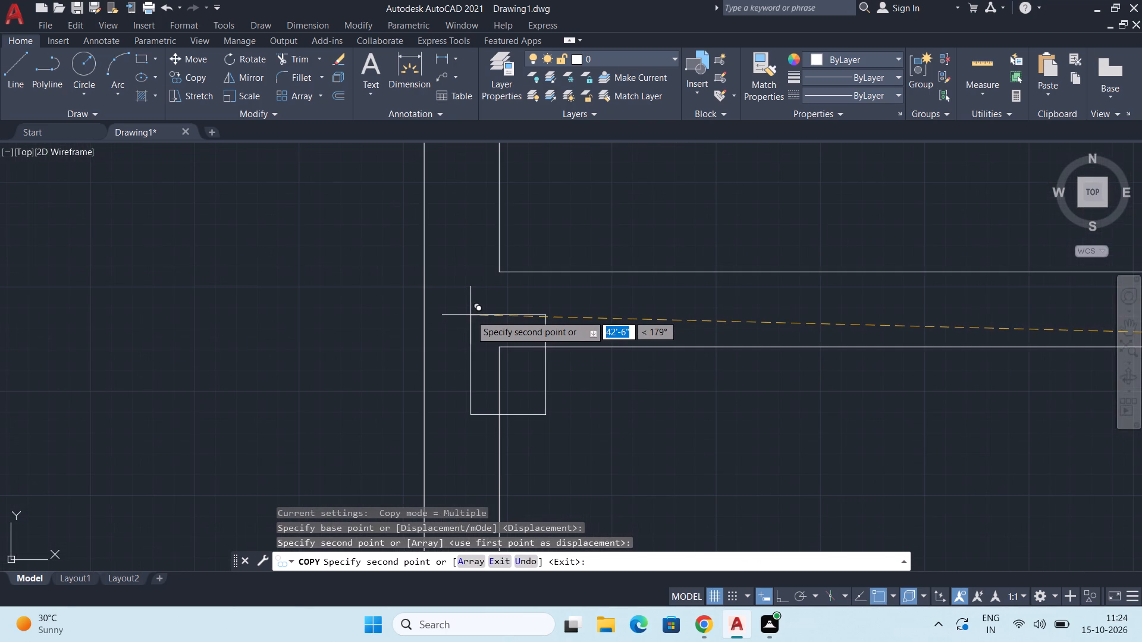
pyautogui.click(275, 214)
pyautogui.press('Escape')
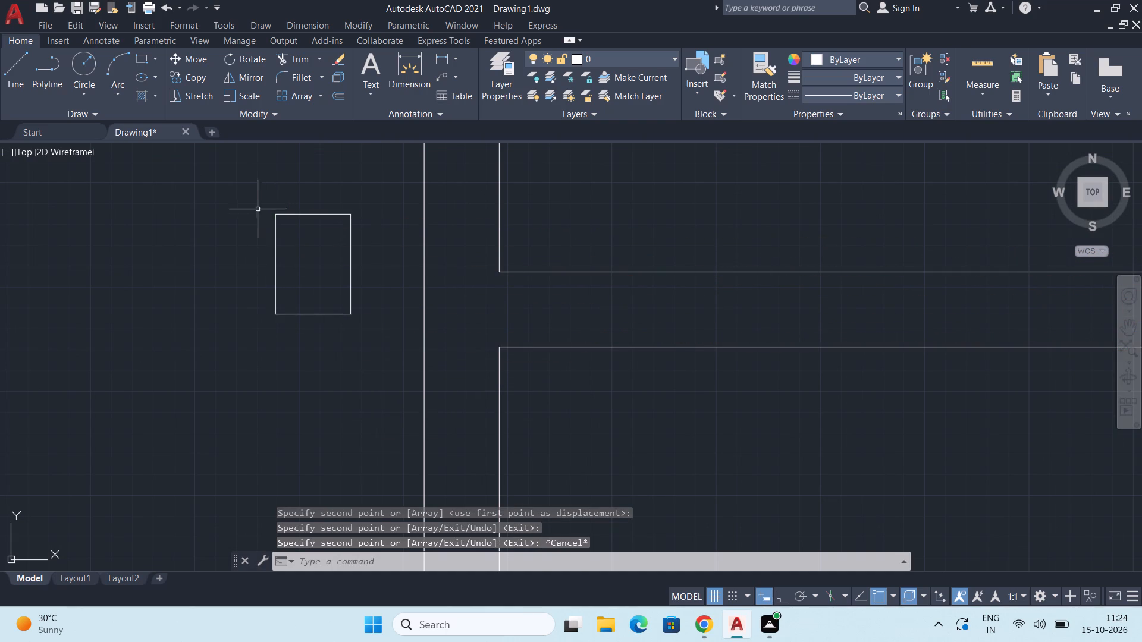
# Copy the spare rectangle by its lower-right corner into the left outer wall, where the upper horizontal partition's lower line meets the wall's inner line.
pyautogui.moveTo(258, 200); pyautogui.dragTo(293, 218)
pyautogui.click(386, 379)
pyautogui.press('c')
pyautogui.press('o')
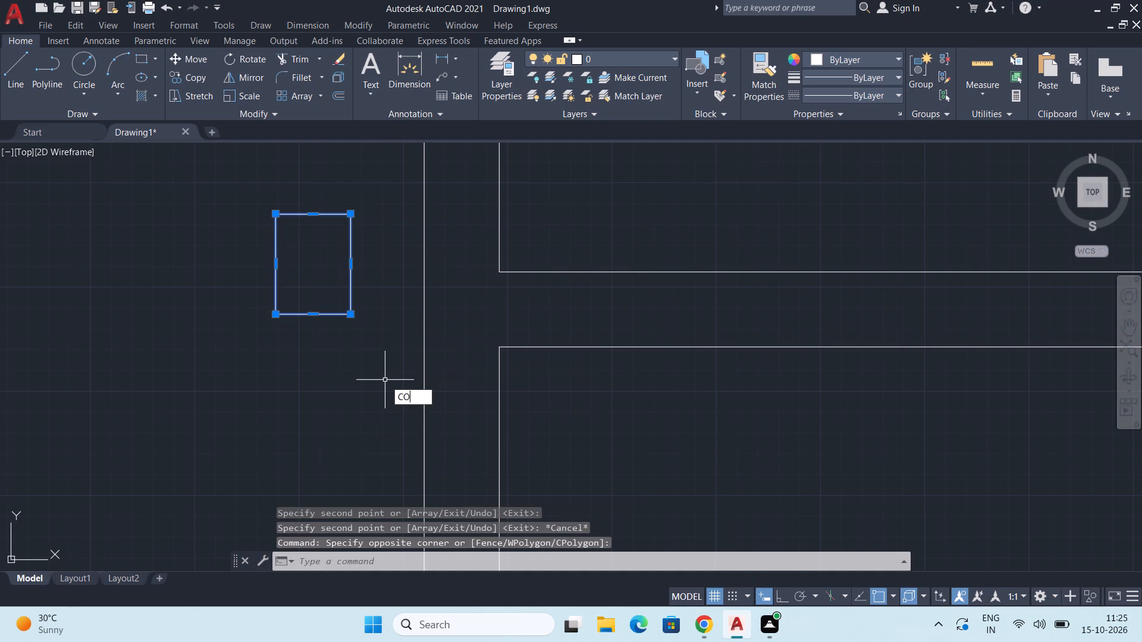
pyautogui.press('Return')
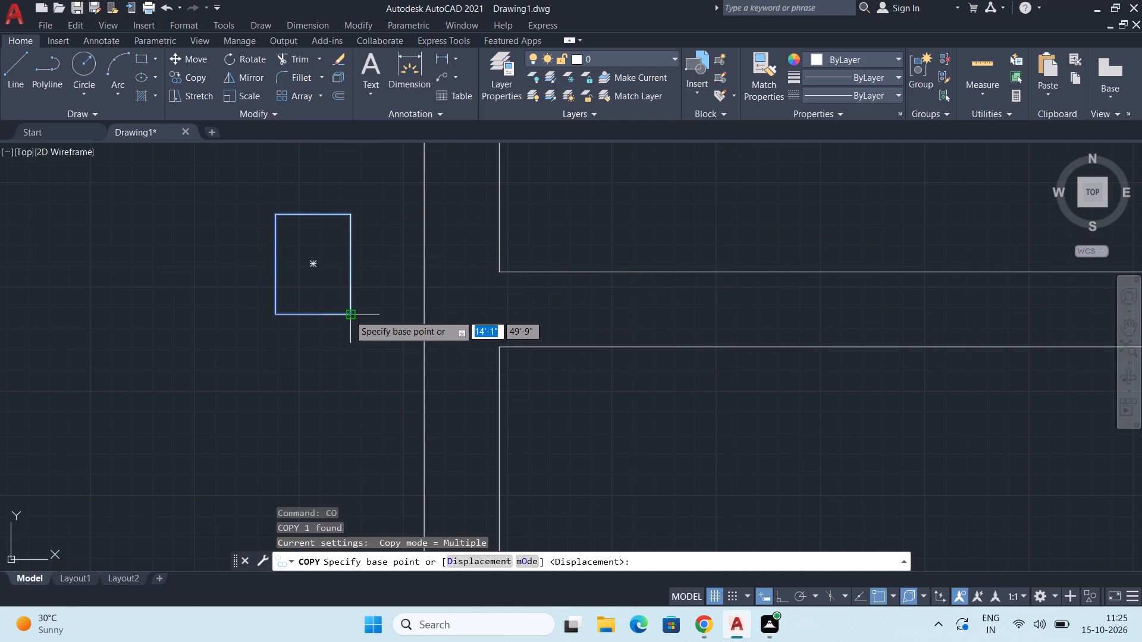
pyautogui.click(349, 314)
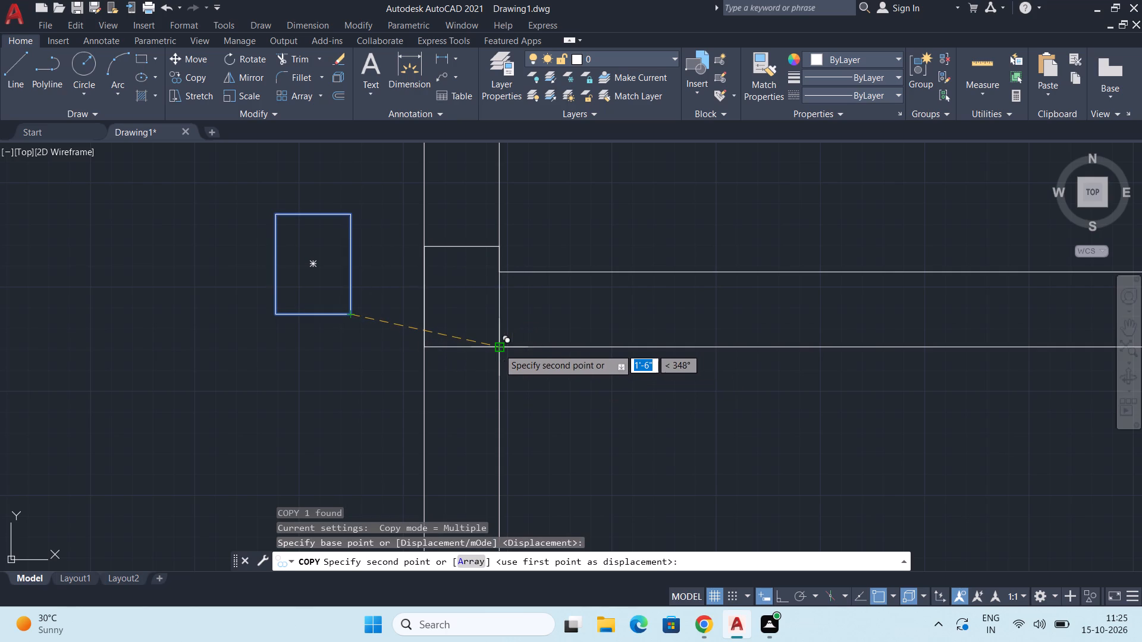
pyautogui.click(502, 351)
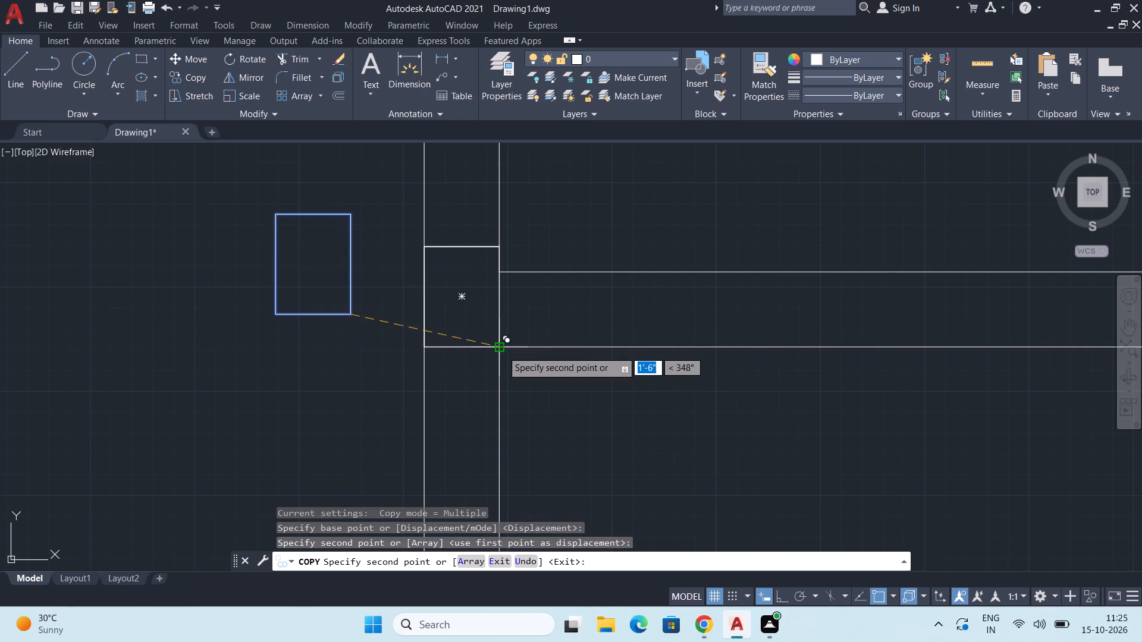
# Place another rectangle copy in the left outer wall at its junction with the lower line of the middle 9" horizontal partition.
pyautogui.scroll(-2, 503, 351)
pyautogui.moveTo(519, 402); pyautogui.dragTo(532, 373, button='middle')
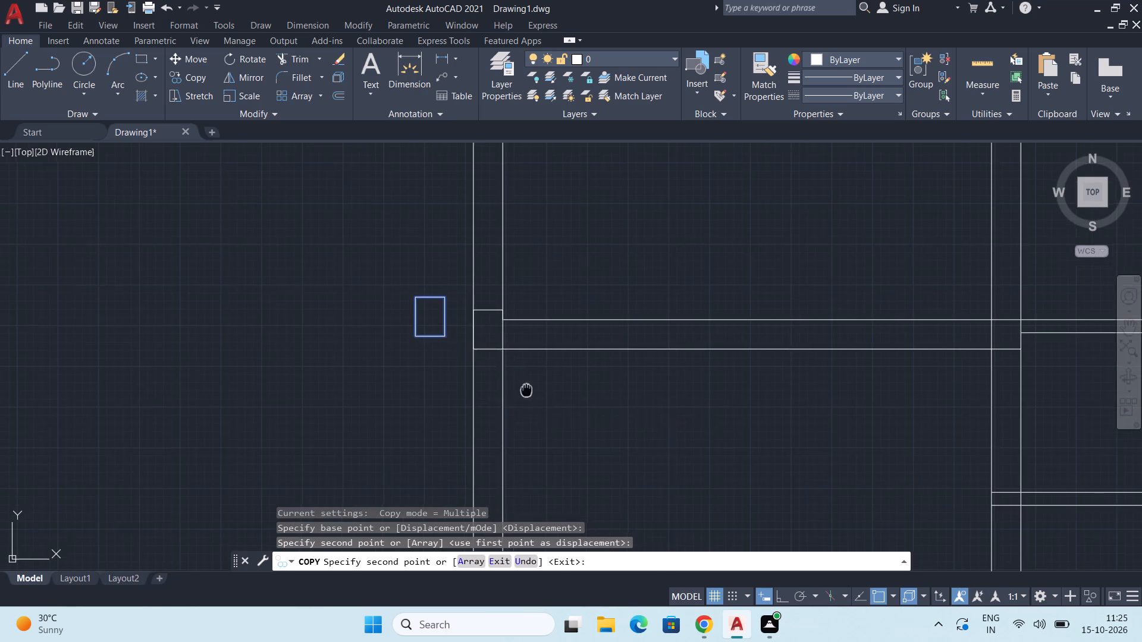
pyautogui.moveTo(532, 373); pyautogui.dragTo(554, 289, button='middle')
pyautogui.moveTo(590, 402); pyautogui.dragTo(626, 244, button='middle')
pyautogui.scroll(-2, 626, 276)
pyautogui.moveTo(618, 387); pyautogui.dragTo(623, 350, button='middle')
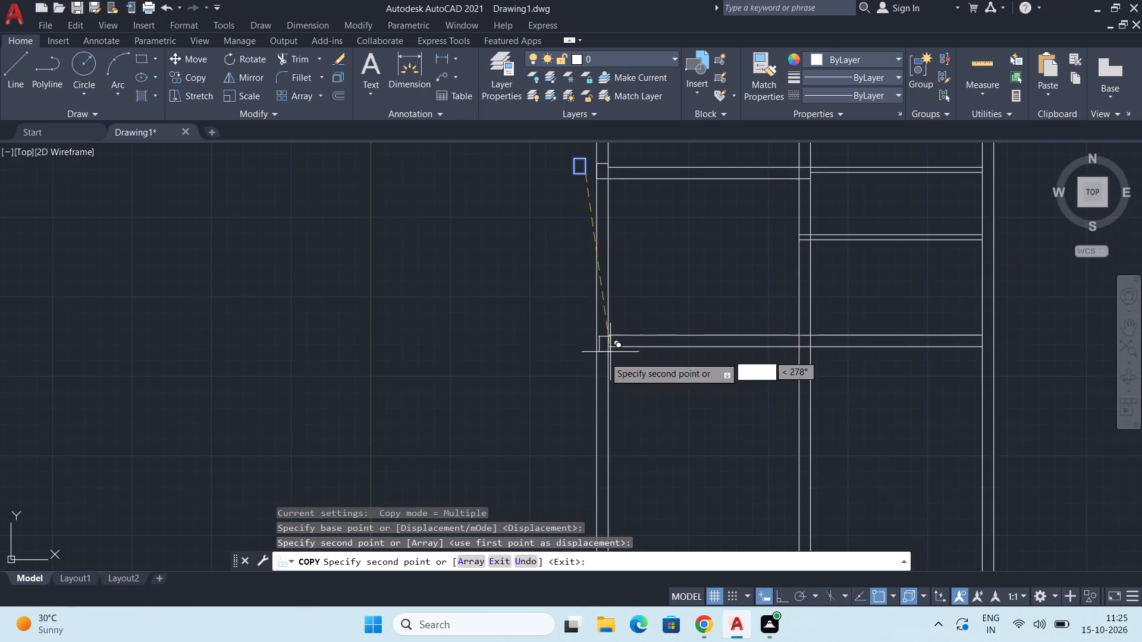
pyautogui.scroll(5, 588, 376)
pyautogui.moveTo(636, 333); pyautogui.dragTo(626, 432, button='middle')
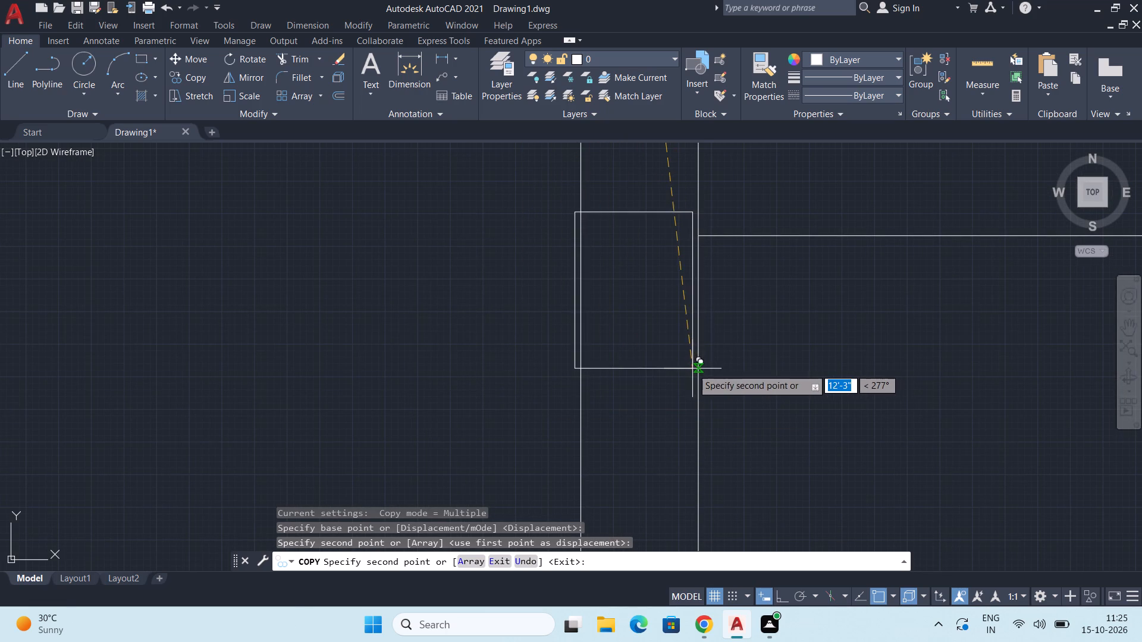
pyautogui.moveTo(696, 364); pyautogui.dragTo(720, 508, button='middle')
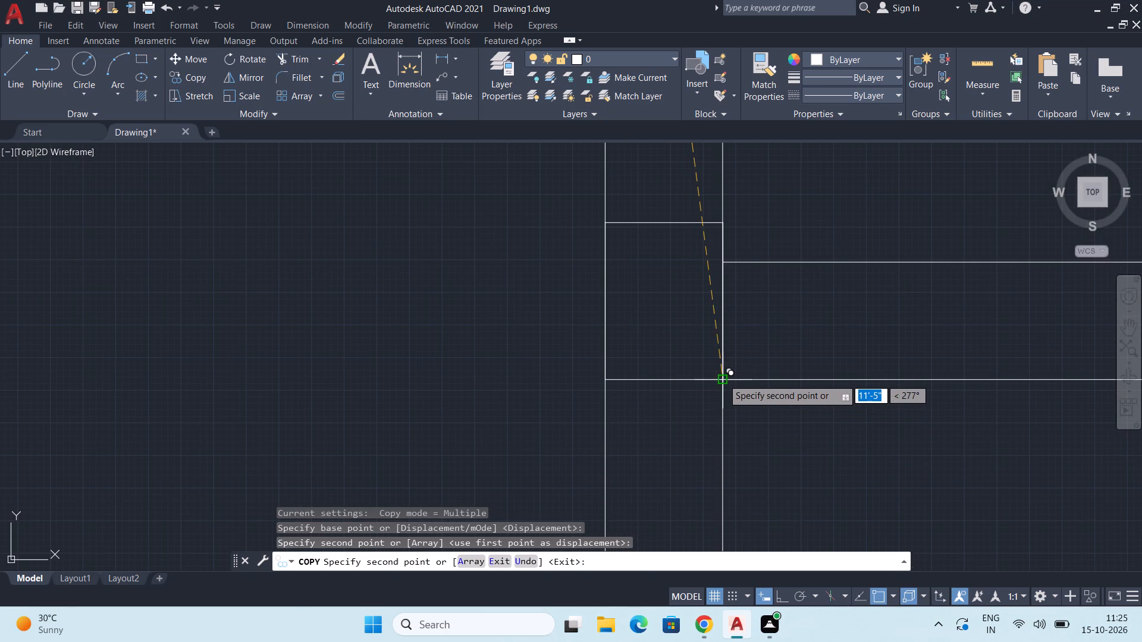
pyautogui.click(723, 379)
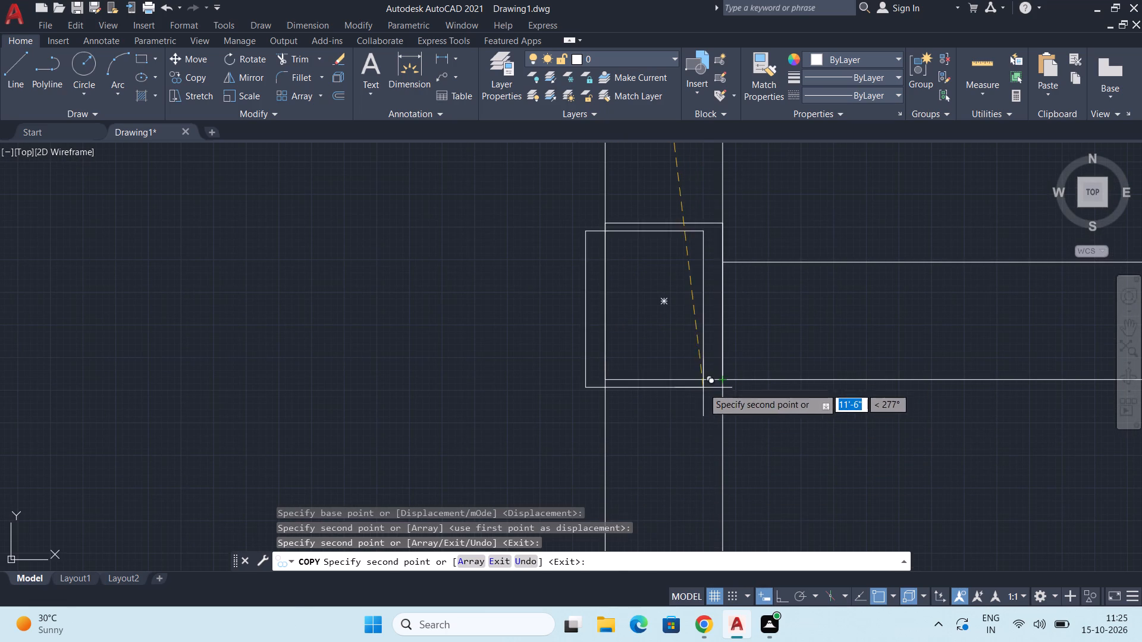
# Place another rectangle copy in the left outer wall at its junction with the lower line of the lowest horizontal partition.
pyautogui.scroll(-3, 703, 388)
pyautogui.scroll(-2, 709, 467)
pyautogui.moveTo(707, 475); pyautogui.dragTo(707, 367, button='middle')
pyautogui.scroll(-2, 708, 365)
pyautogui.moveTo(738, 448); pyautogui.dragTo(739, 380, button='middle')
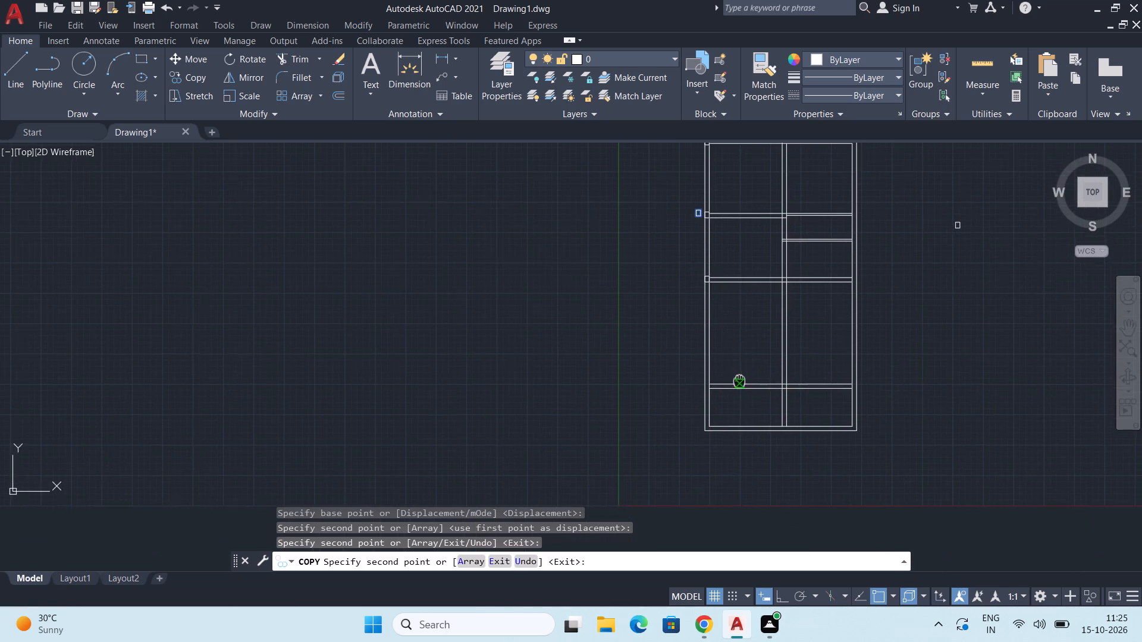
pyautogui.scroll(5, 717, 399)
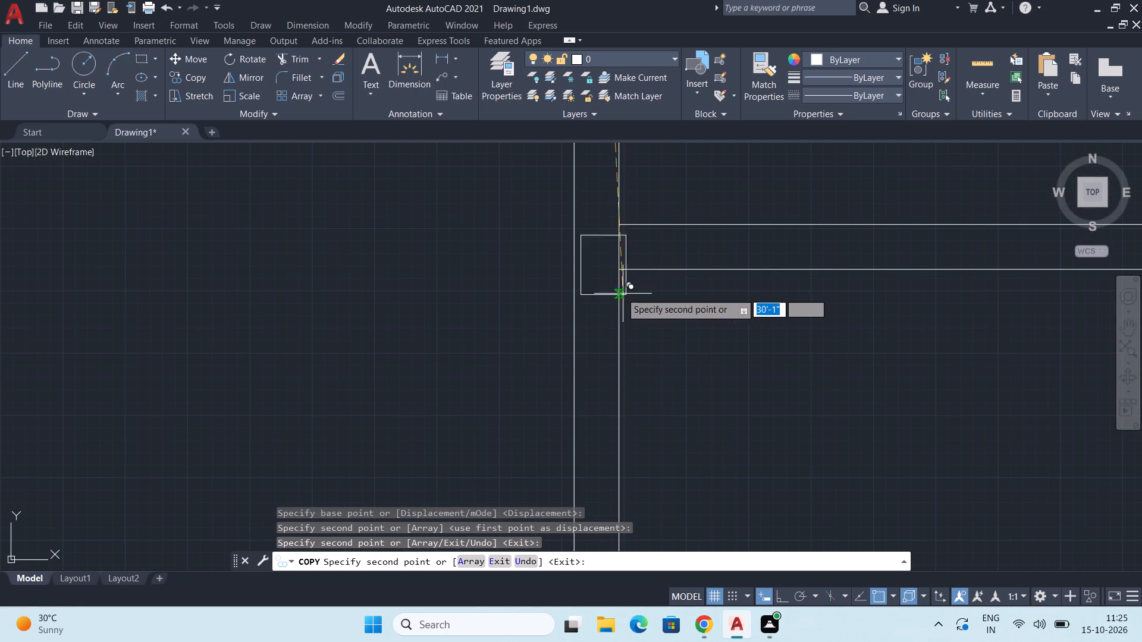
pyautogui.click(619, 269)
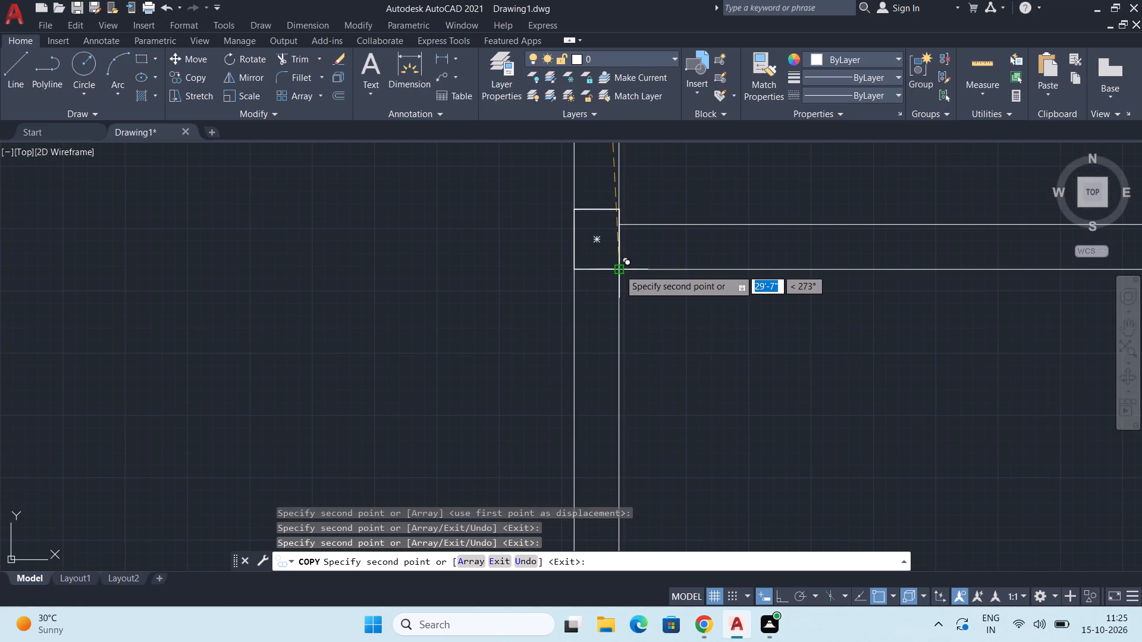
# Place another rectangle copy where the central vertical partition crosses the lowest horizontal partition, aligned to their lower-right intersection.
pyautogui.scroll(-3, 619, 269)
pyautogui.scroll(-2, 701, 380)
pyautogui.moveTo(702, 379); pyautogui.dragTo(572, 372, button='middle')
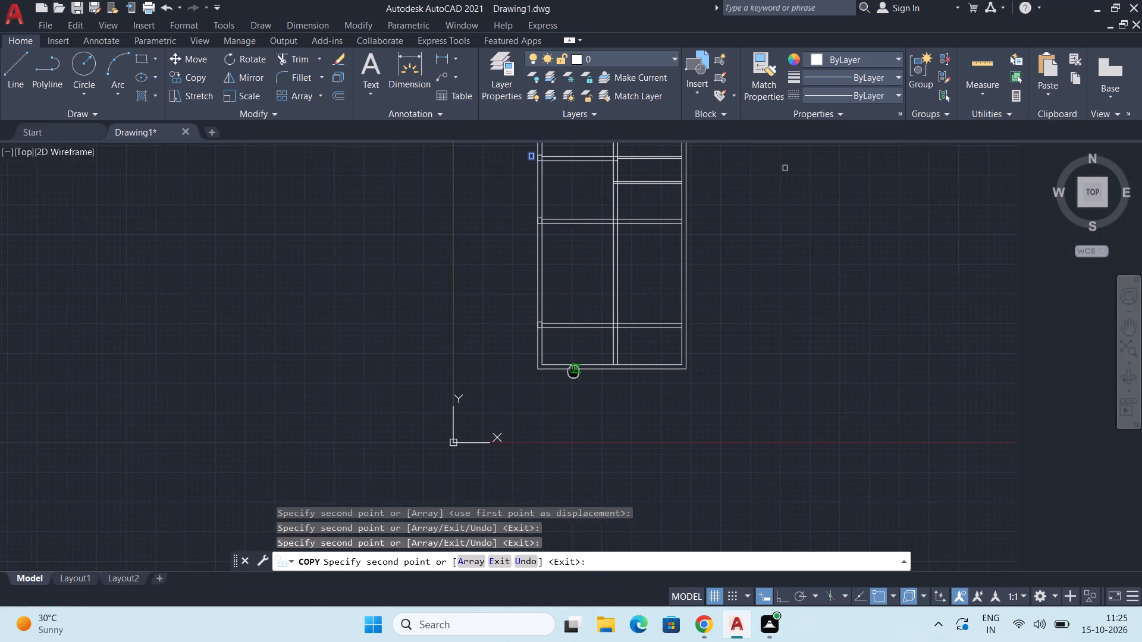
pyautogui.moveTo(572, 372); pyautogui.dragTo(567, 375, button='middle')
pyautogui.scroll(5, 627, 338)
pyautogui.moveTo(468, 325); pyautogui.dragTo(534, 348, button='middle')
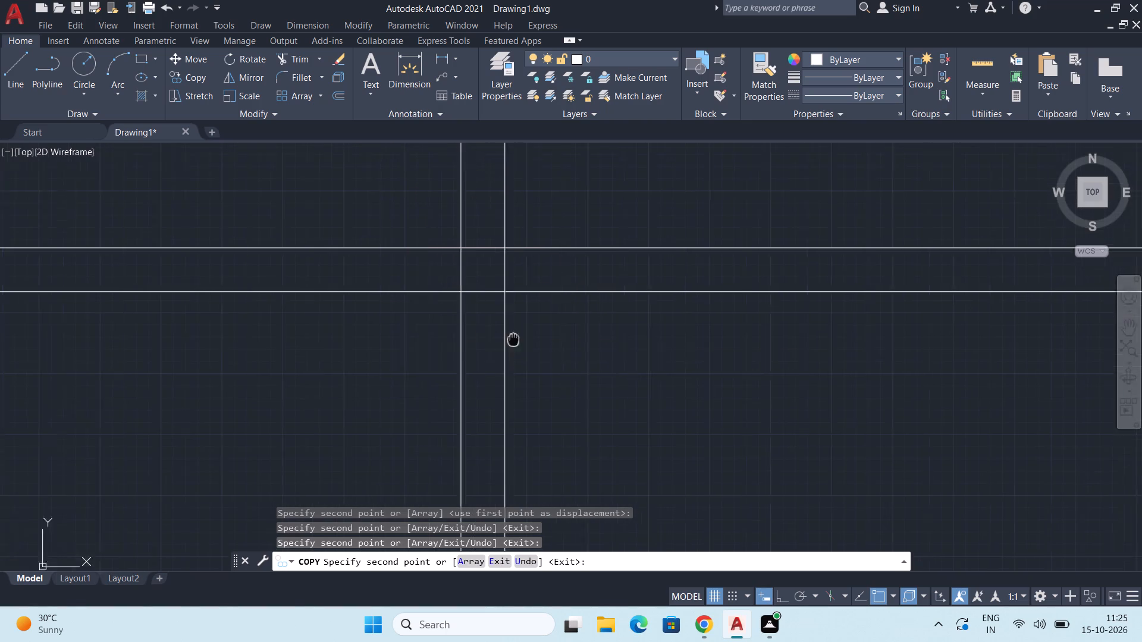
pyautogui.moveTo(534, 348); pyautogui.dragTo(545, 354, button='middle')
pyautogui.scroll(2, 545, 335)
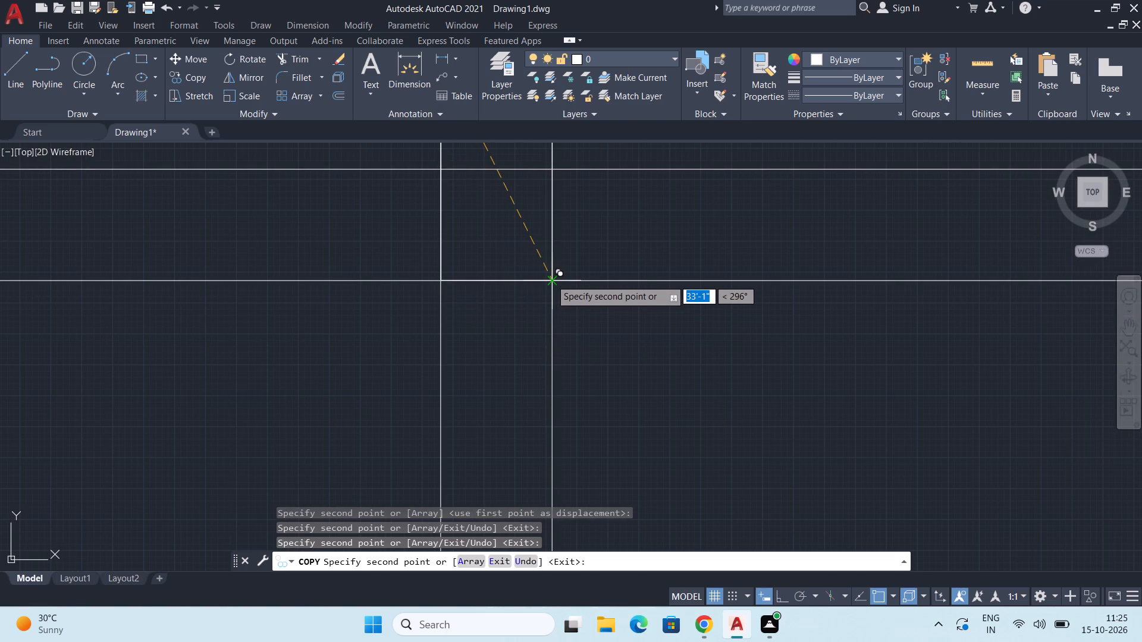
pyautogui.click(551, 279)
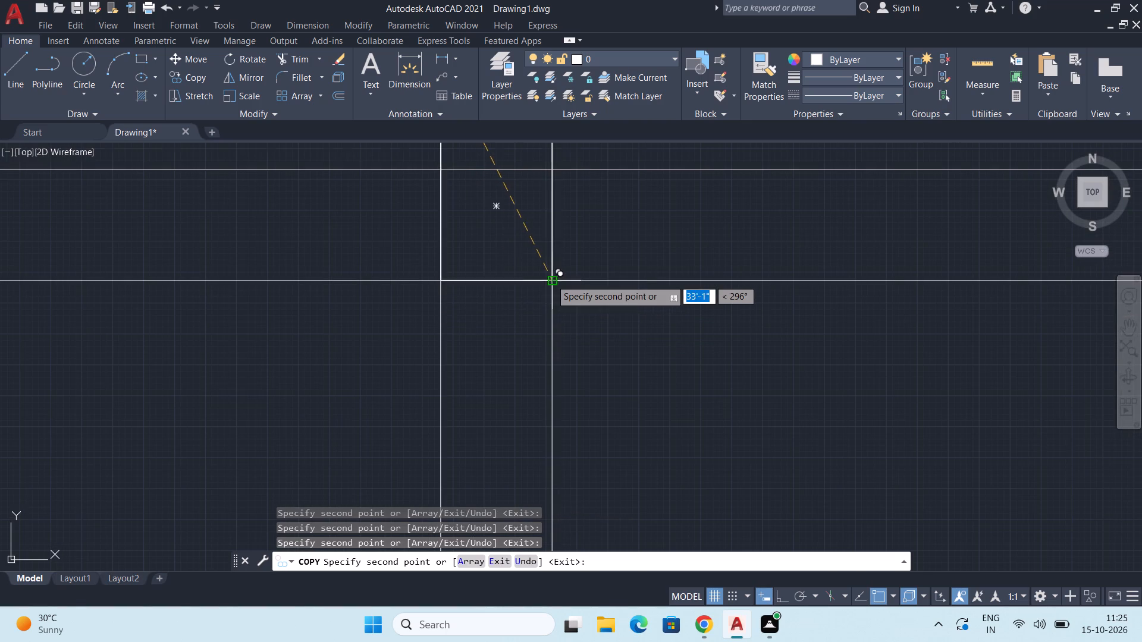
# Place a spare rectangle copy just above the lowest horizontal partition near the right outer wall, and end the Copy command.
pyautogui.scroll(-3, 551, 279)
pyautogui.scroll(-2, 575, 336)
pyautogui.moveTo(718, 377); pyautogui.dragTo(659, 372, button='middle')
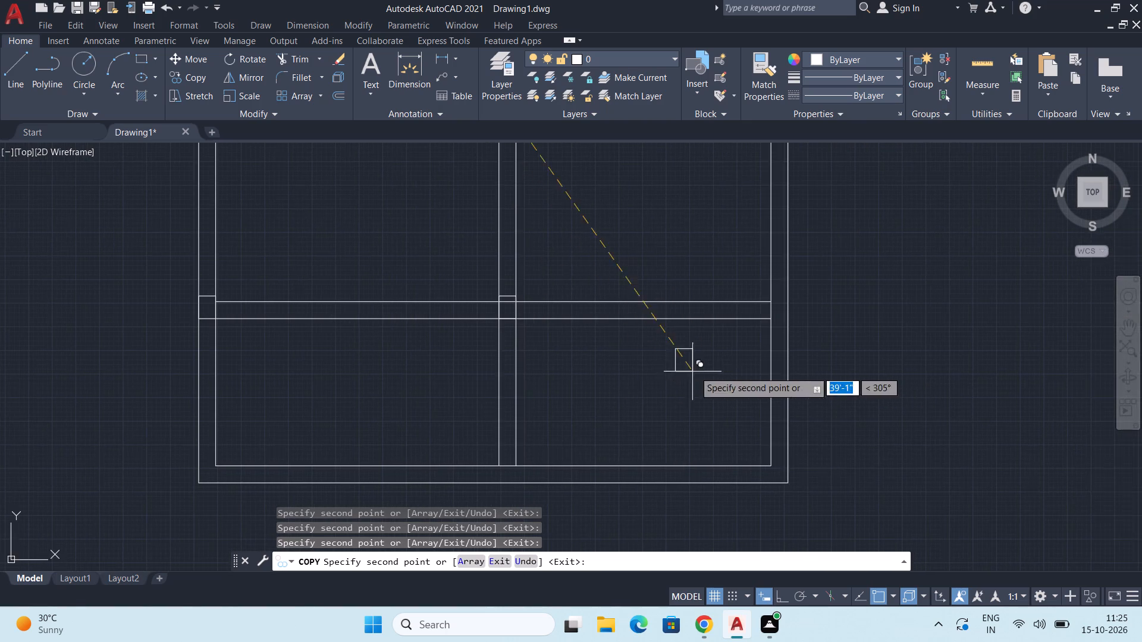
pyautogui.moveTo(694, 371); pyautogui.dragTo(616, 367, button='middle')
pyautogui.scroll(2, 688, 326)
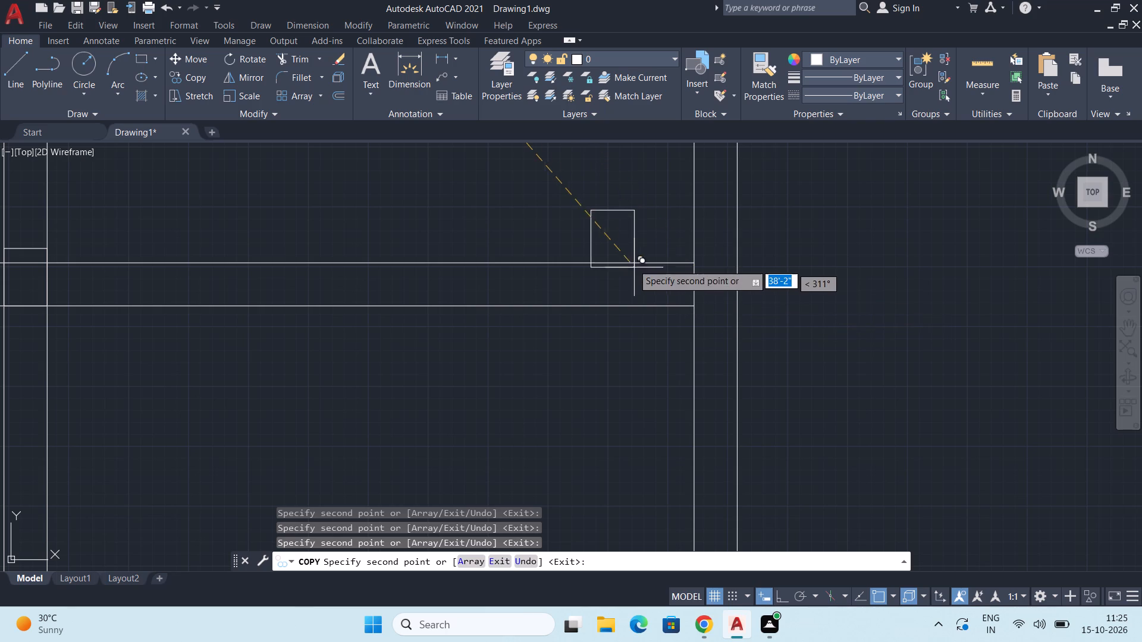
pyautogui.click(629, 248)
pyautogui.press('Escape')
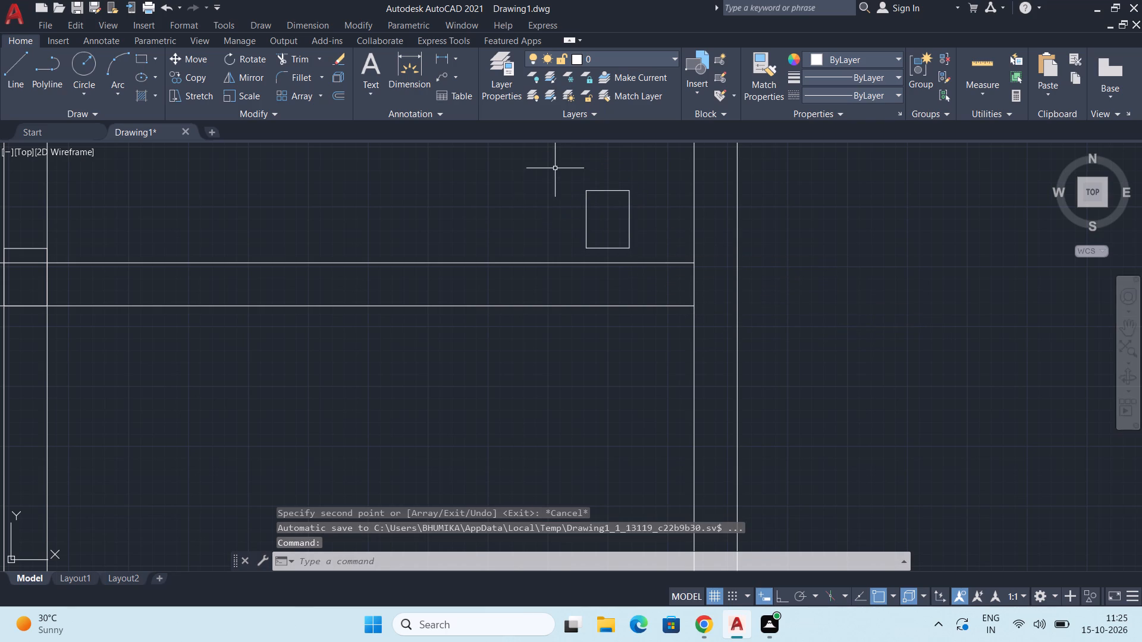
# Copy the spare rectangle by its lower-left corner into the right outer wall at the lower line of the lowest horizontal partition.
pyautogui.click(556, 165)
pyautogui.click(650, 265)
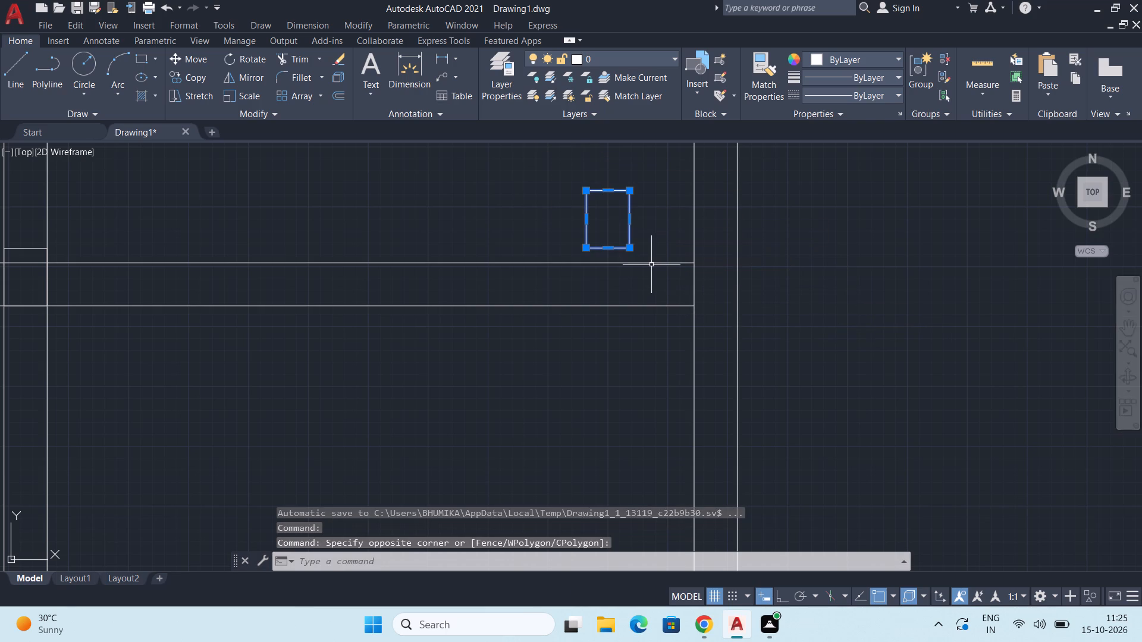
pyautogui.press('c')
pyautogui.press('o')
pyautogui.press('Return')
pyautogui.click(586, 250)
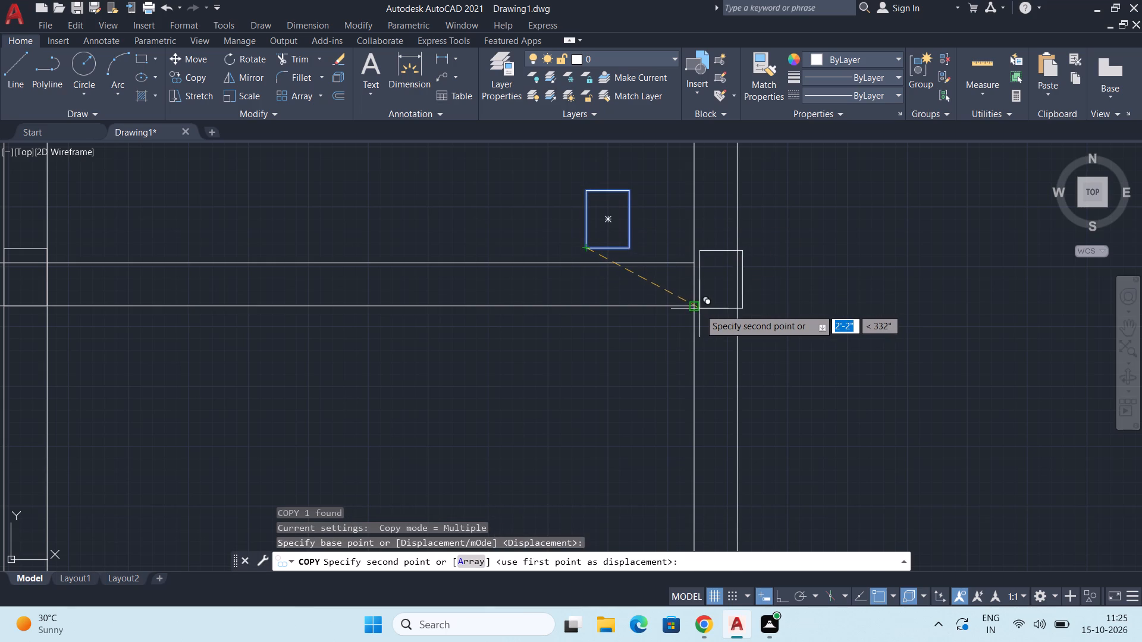
pyautogui.click(695, 309)
# Place a spare rectangle copy inside the upper-right room, below the top outer wall, and end the Copy command.
pyautogui.scroll(-5, 698, 273)
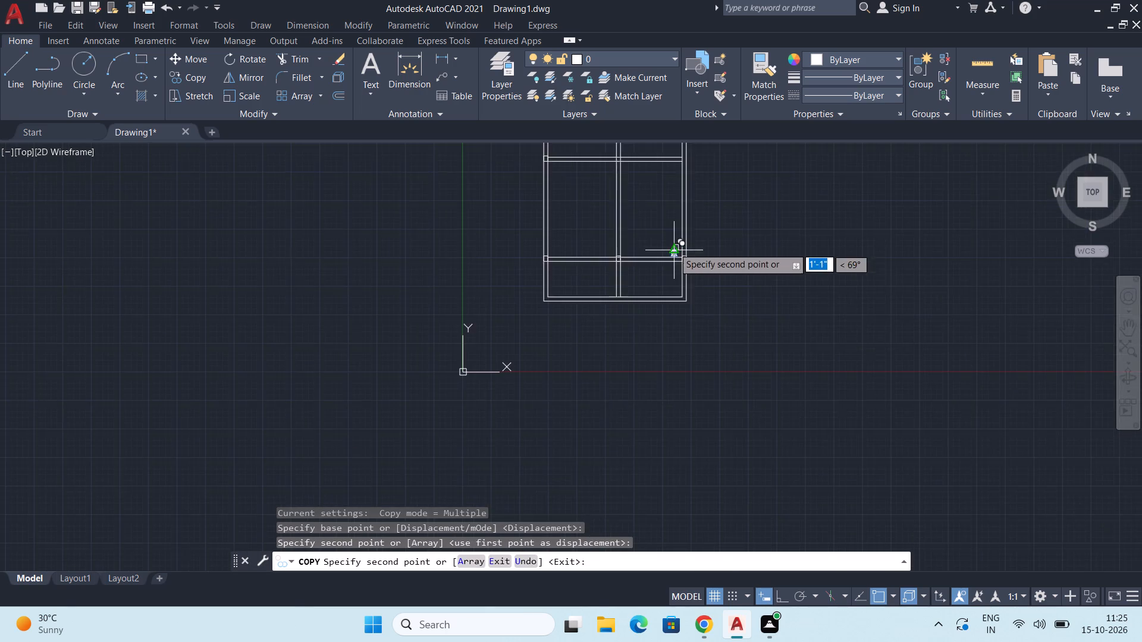
pyautogui.moveTo(675, 250); pyautogui.dragTo(712, 393, button='middle')
pyautogui.scroll(5, 719, 343)
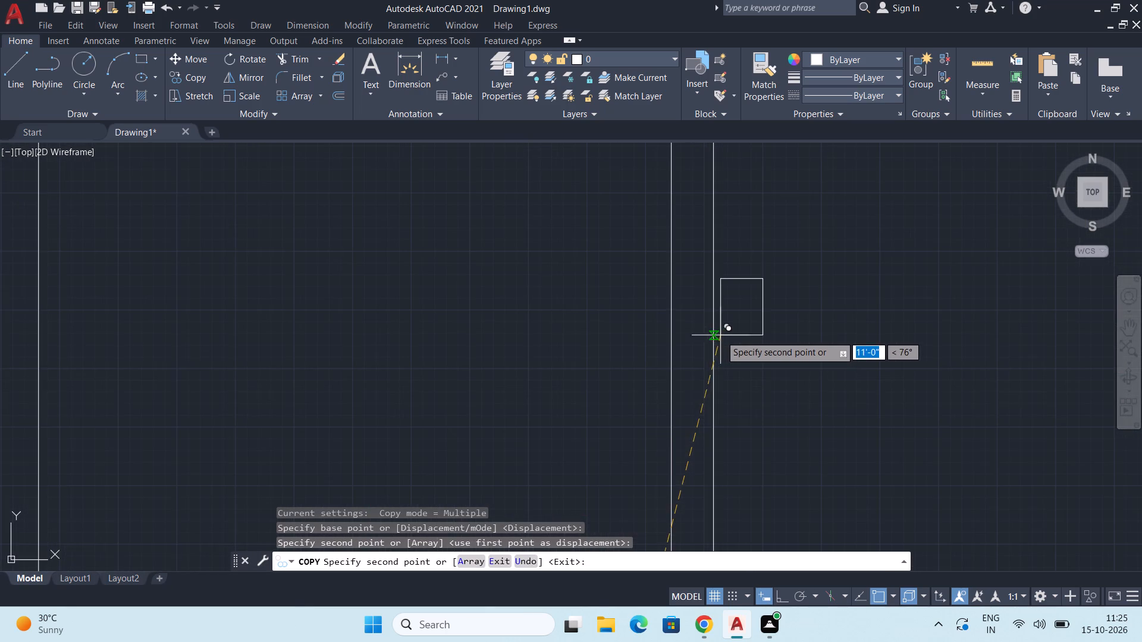
pyautogui.scroll(-3, 688, 379)
pyautogui.moveTo(645, 308); pyautogui.dragTo(666, 380, button='middle')
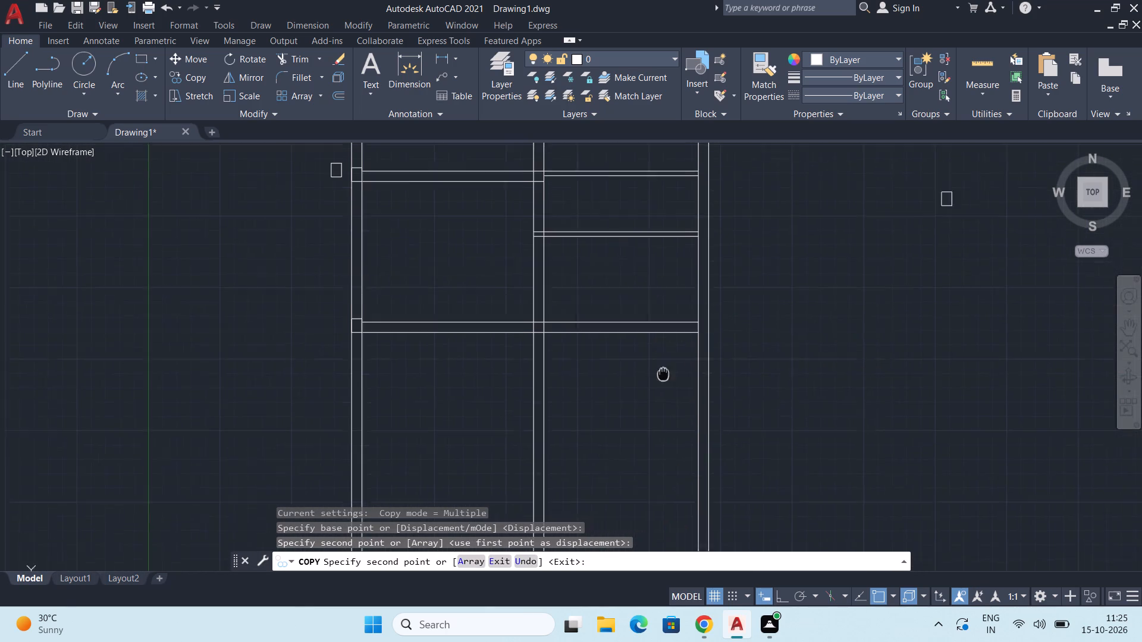
pyautogui.moveTo(666, 380); pyautogui.dragTo(671, 398, button='middle')
pyautogui.scroll(-2, 683, 395)
pyautogui.moveTo(685, 395); pyautogui.dragTo(702, 478, button='middle')
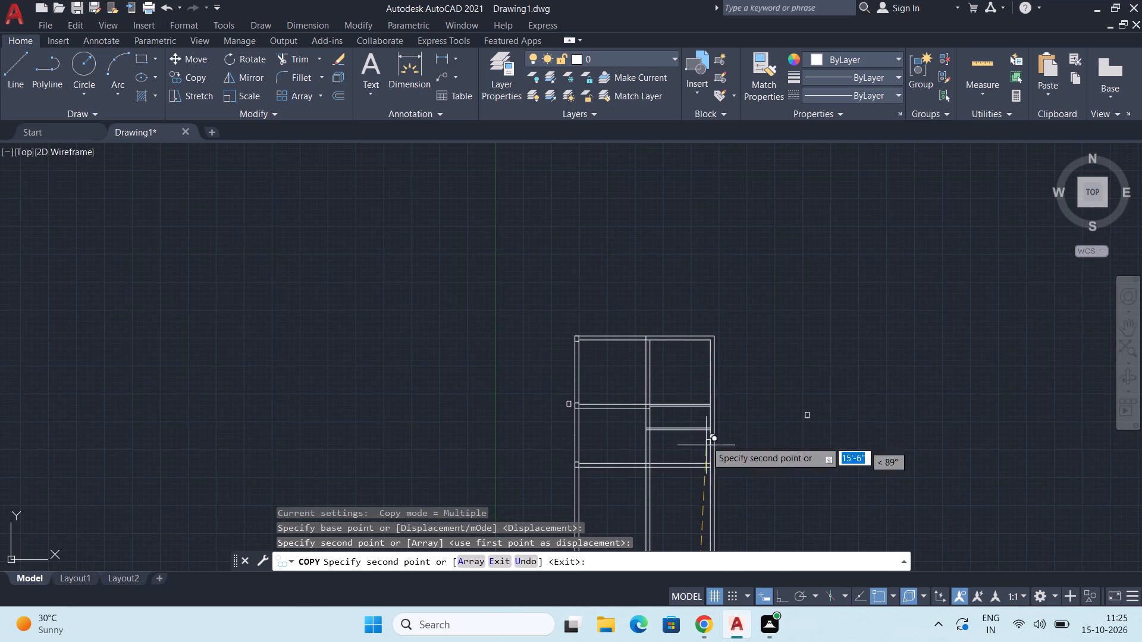
pyautogui.scroll(3, 707, 357)
pyautogui.click(617, 367)
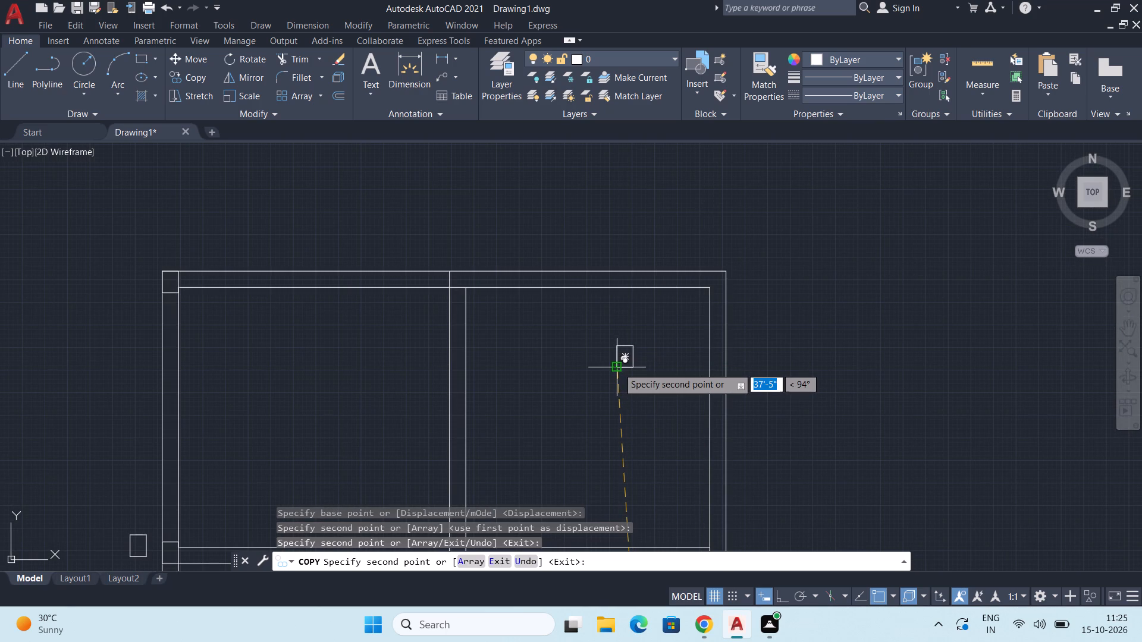
pyautogui.press('Escape')
# Copy the spare rectangle by its upper-right corner to the outer top-right corner of the outer walls.
pyautogui.moveTo(608, 343); pyautogui.dragTo(629, 347)
pyautogui.click(659, 408)
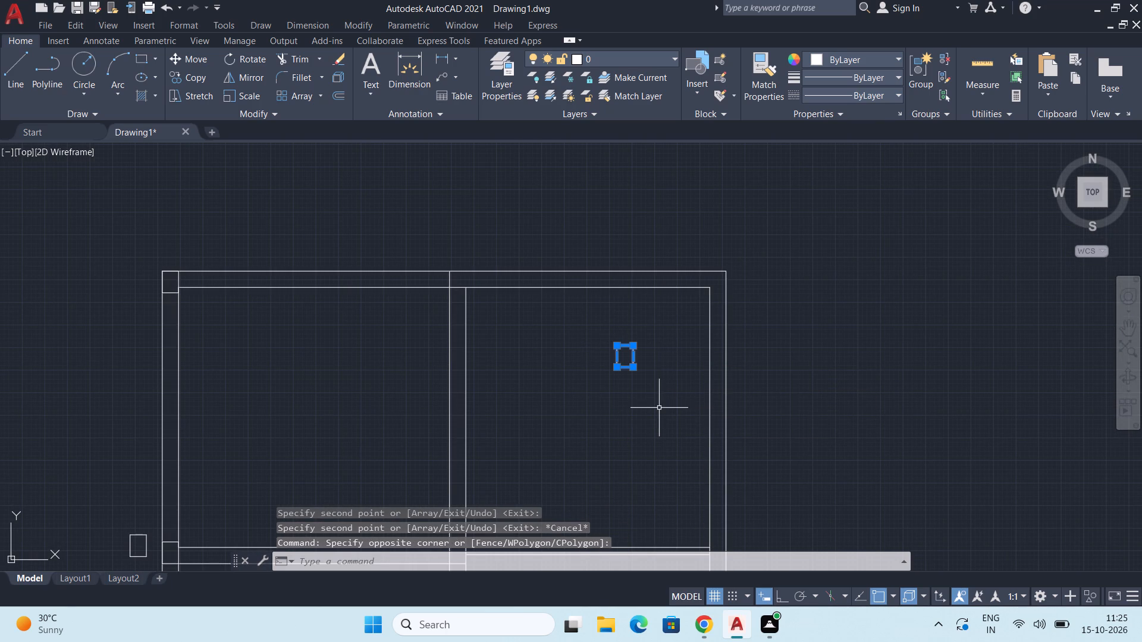
pyautogui.press('c')
pyautogui.press('o')
pyautogui.press('Return')
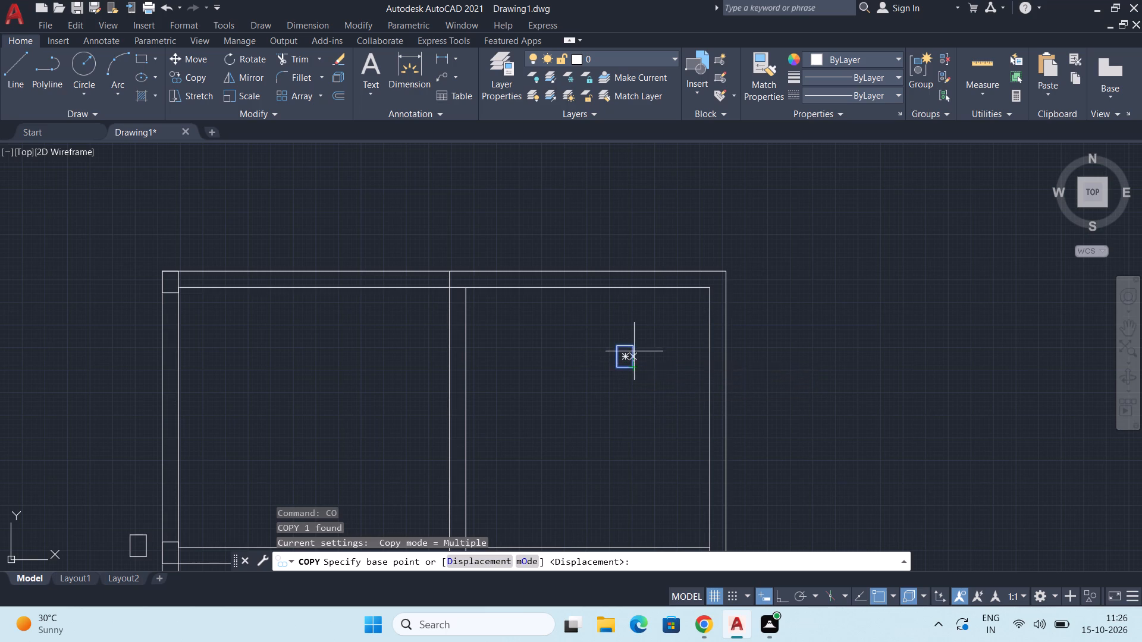
pyautogui.click(635, 349)
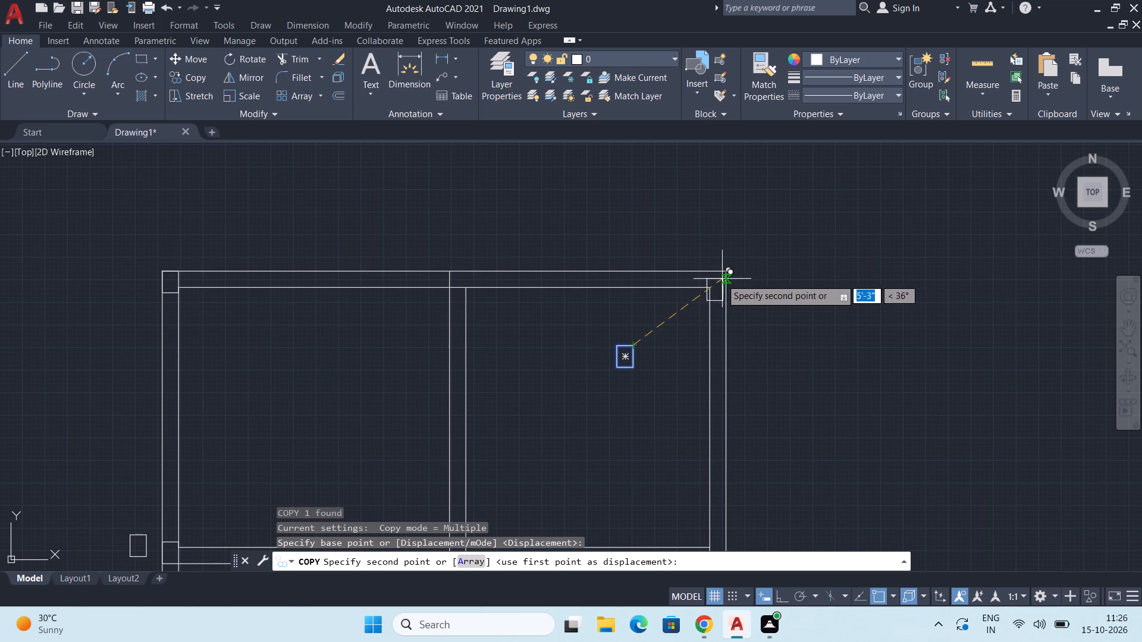
pyautogui.click(727, 272)
pyautogui.moveTo(717, 379); pyautogui.dragTo(721, 350, button='middle')
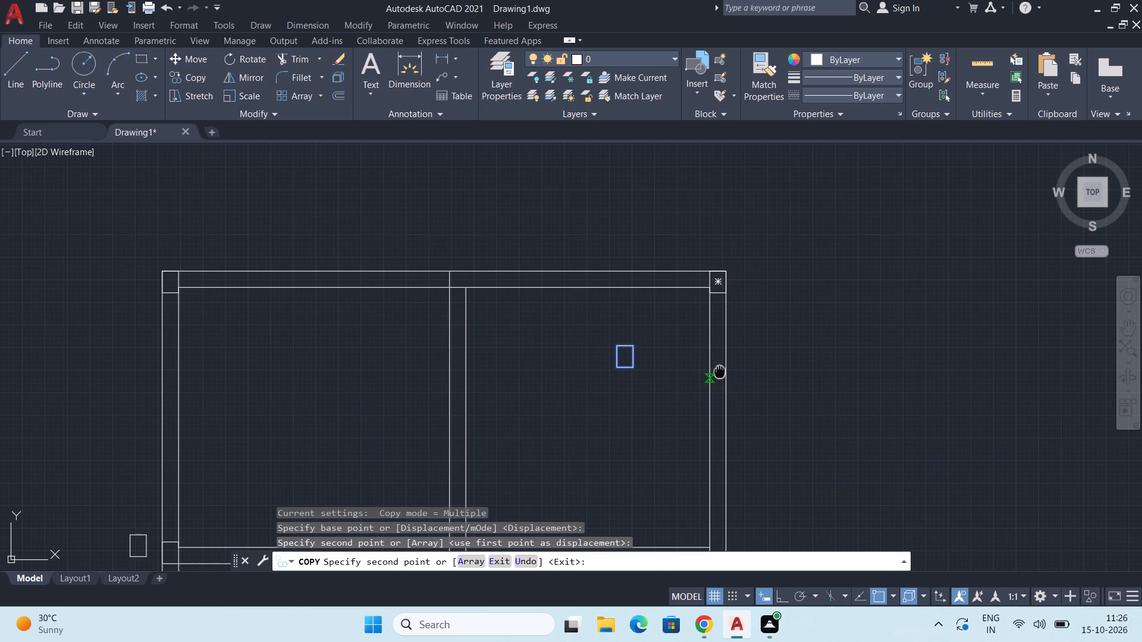
pyautogui.moveTo(721, 350); pyautogui.dragTo(711, 288, button='middle')
pyautogui.scroll(-2, 710, 292)
pyautogui.press('Escape')
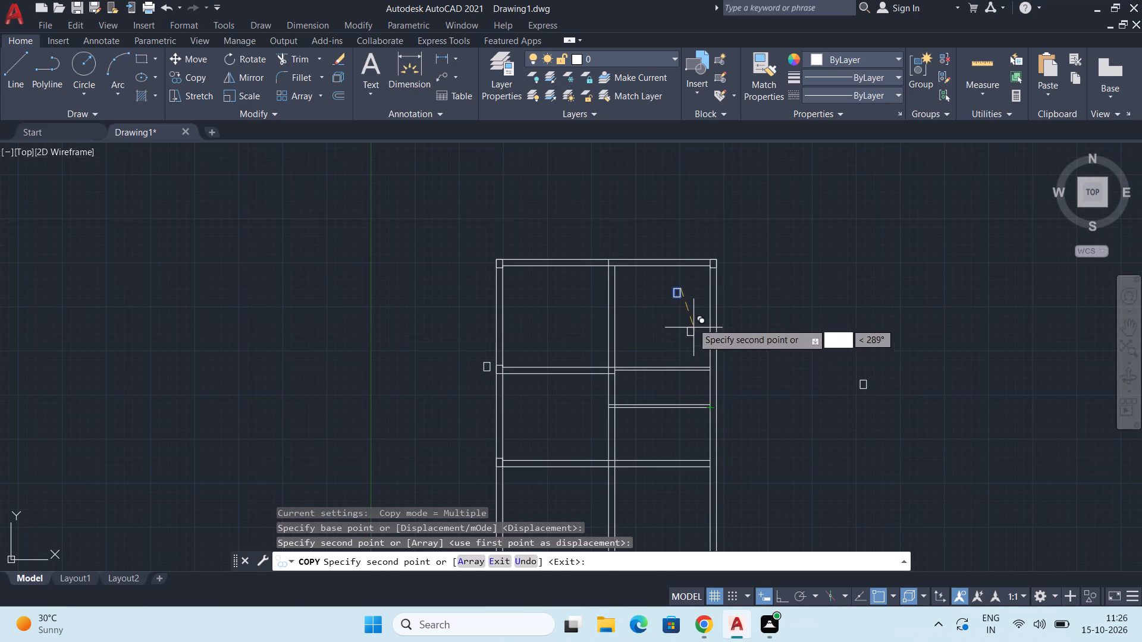
# Copy the spare rectangle by its upper-left corner into the right outer wall at the upper line of the highest horizontal partition.
pyautogui.click(651, 271)
pyautogui.click(689, 323)
pyautogui.scroll(1, 679, 317)
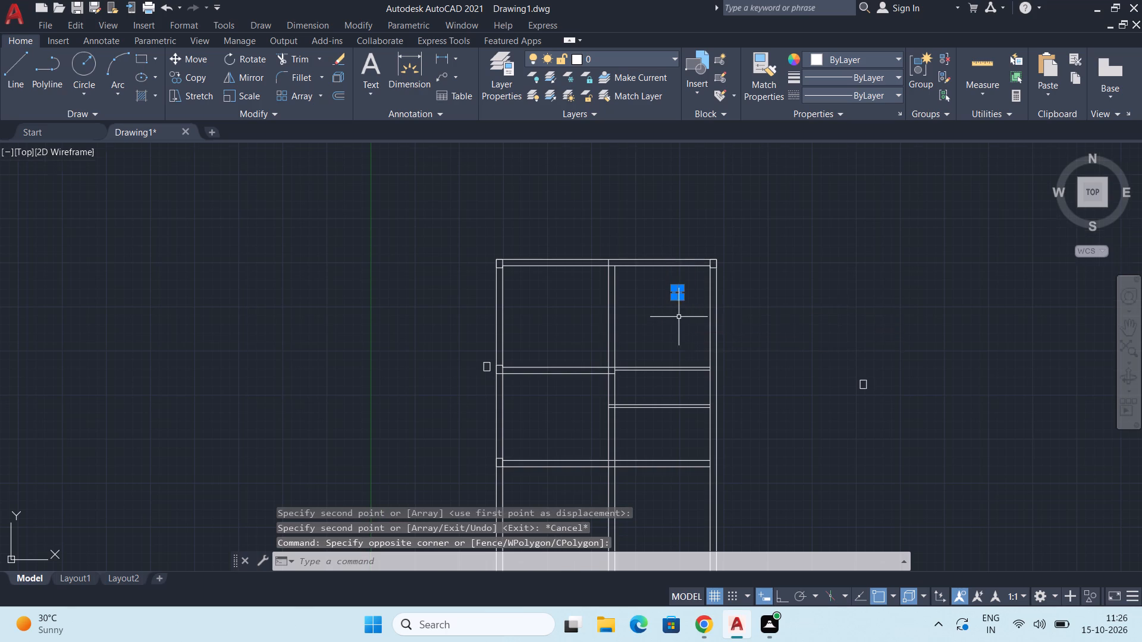
pyautogui.press('c')
pyautogui.press('o')
pyautogui.press('Return')
pyautogui.scroll(2, 687, 287)
pyautogui.scroll(2, 637, 275)
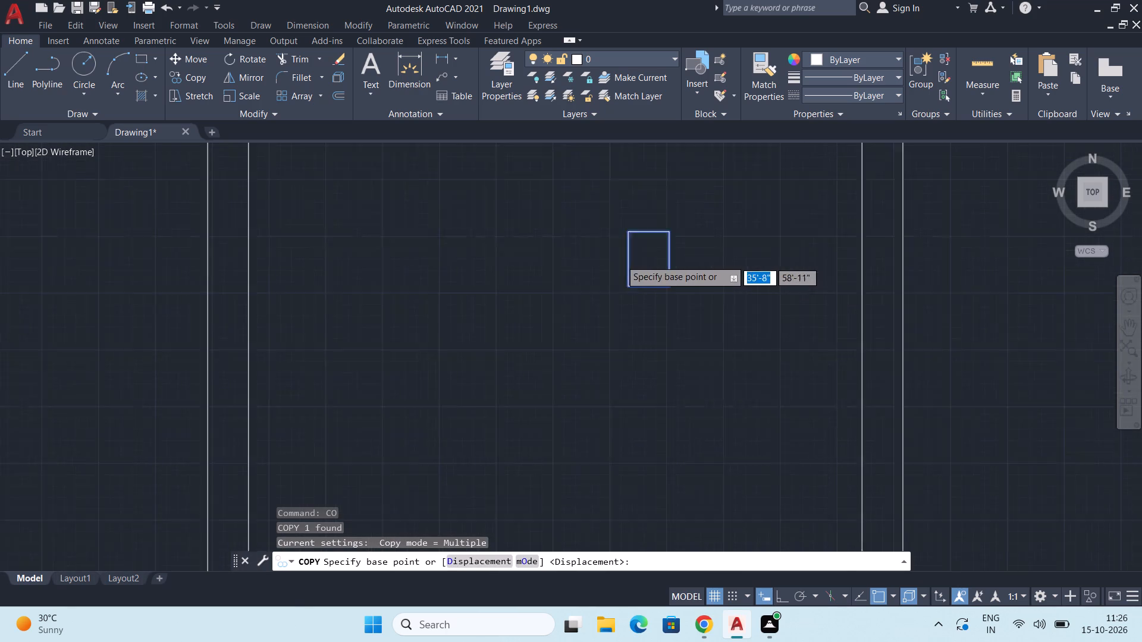
pyautogui.click(630, 216)
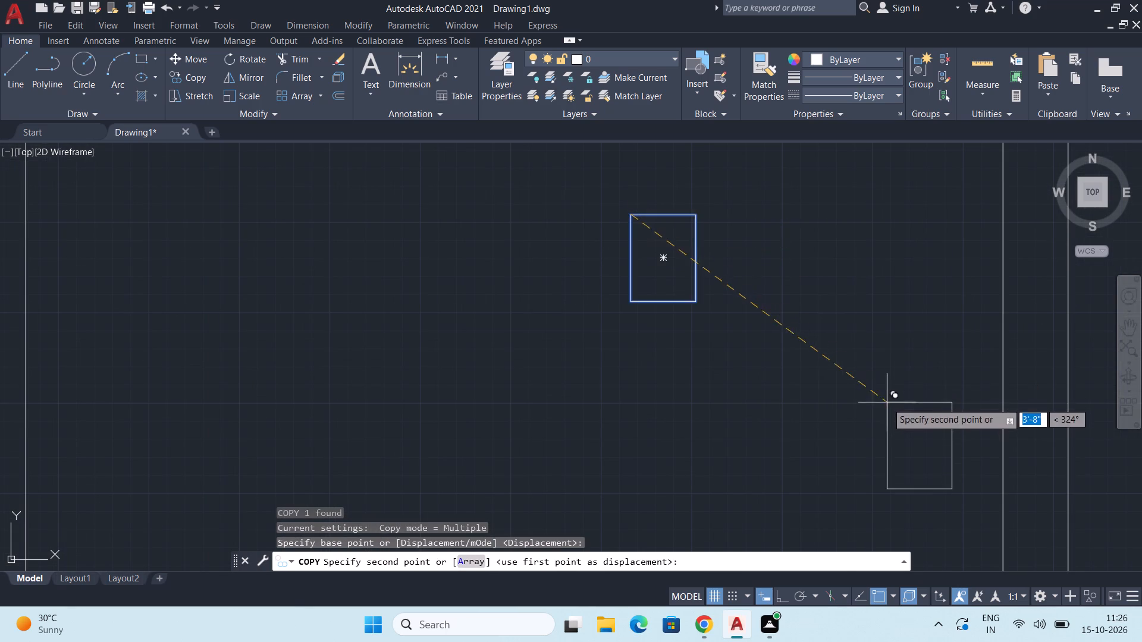
pyautogui.moveTo(887, 402); pyautogui.dragTo(794, 269, button='middle')
pyautogui.scroll(-2, 815, 288)
pyautogui.moveTo(857, 382); pyautogui.dragTo(854, 340, button='middle')
pyautogui.moveTo(856, 452); pyautogui.dragTo(856, 381, button='middle')
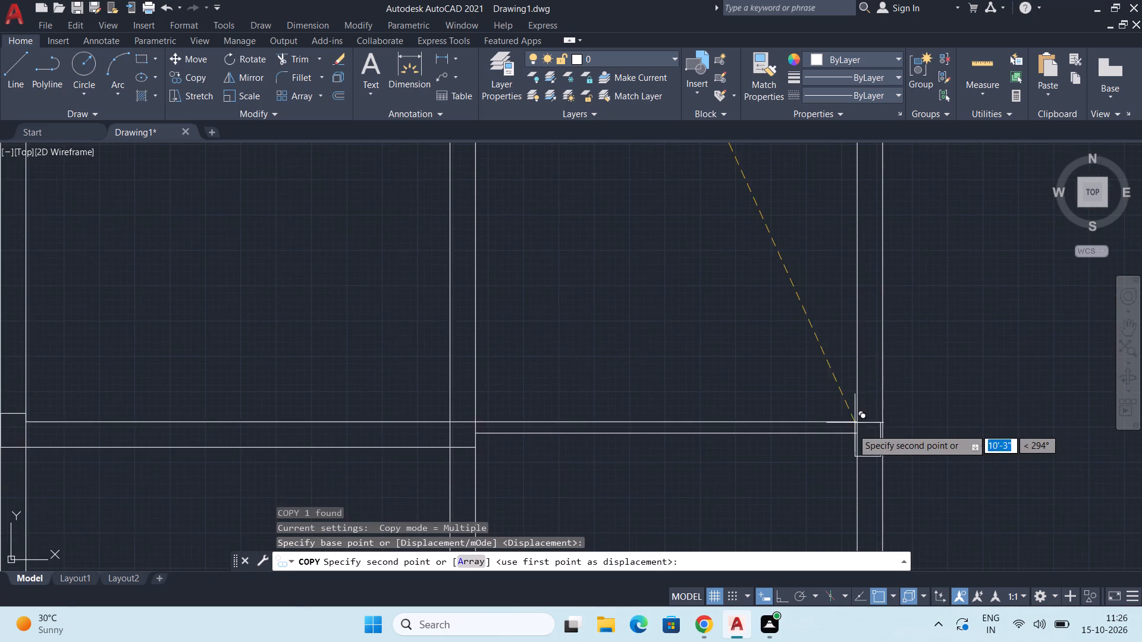
pyautogui.scroll(2, 852, 429)
pyautogui.click(858, 417)
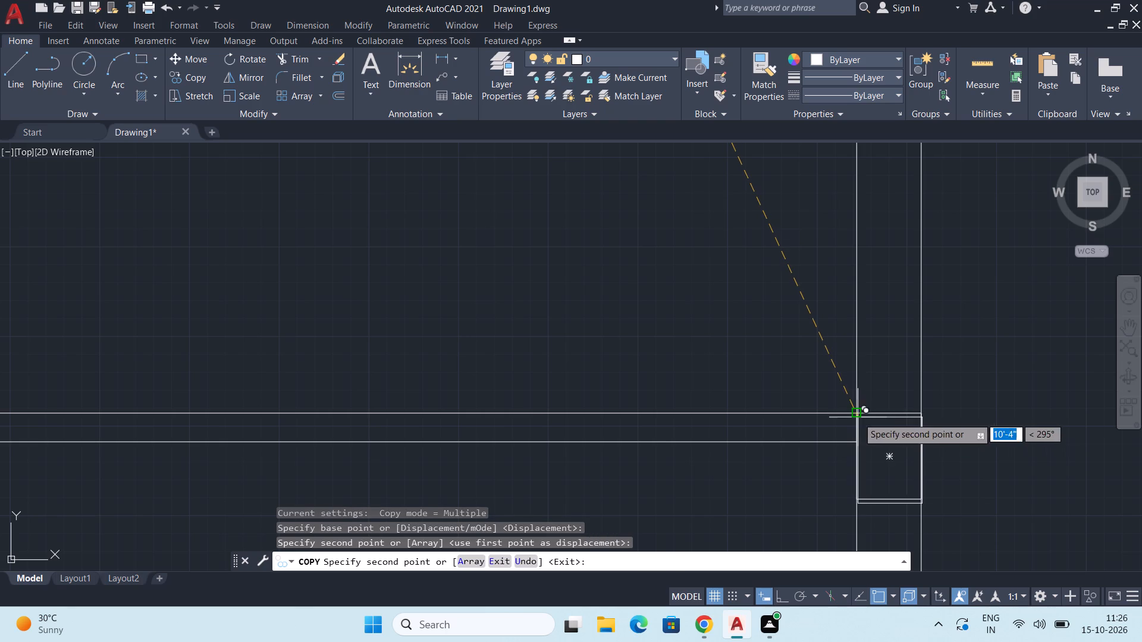
# Place another rectangle copy in the right outer wall at the upper line of the full-width horizontal partition in the middle of the plan.
pyautogui.scroll(-3, 870, 434)
pyautogui.moveTo(875, 446); pyautogui.dragTo(847, 336, button='middle')
pyautogui.scroll(-3, 844, 344)
pyautogui.moveTo(857, 422); pyautogui.dragTo(856, 349, button='middle')
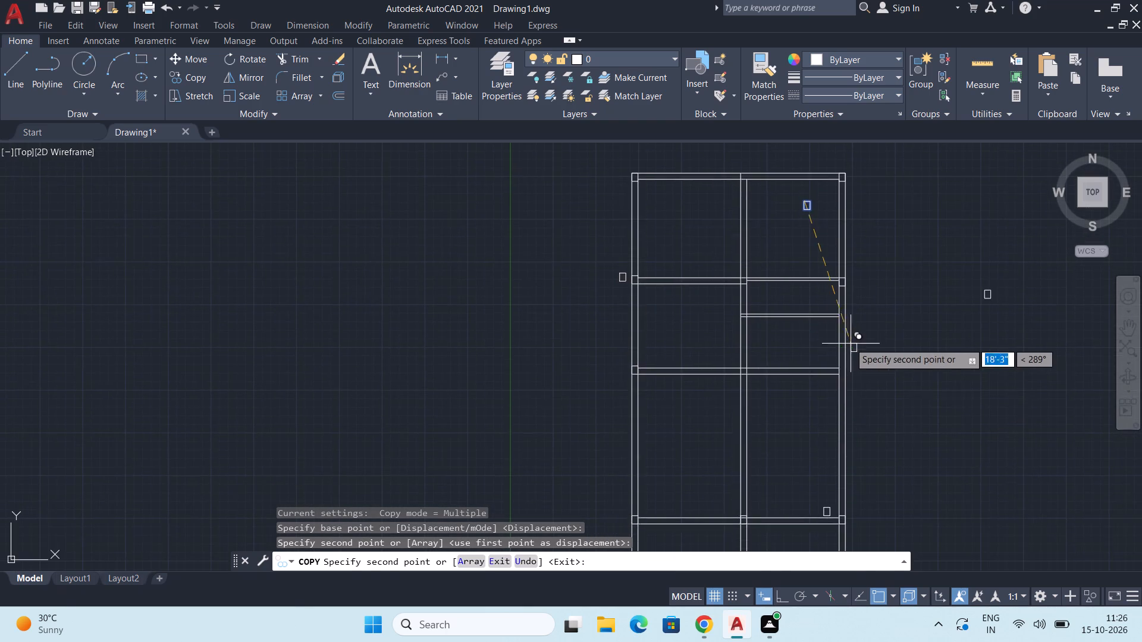
pyautogui.scroll(2, 848, 342)
pyautogui.moveTo(817, 424); pyautogui.dragTo(813, 392, button='middle')
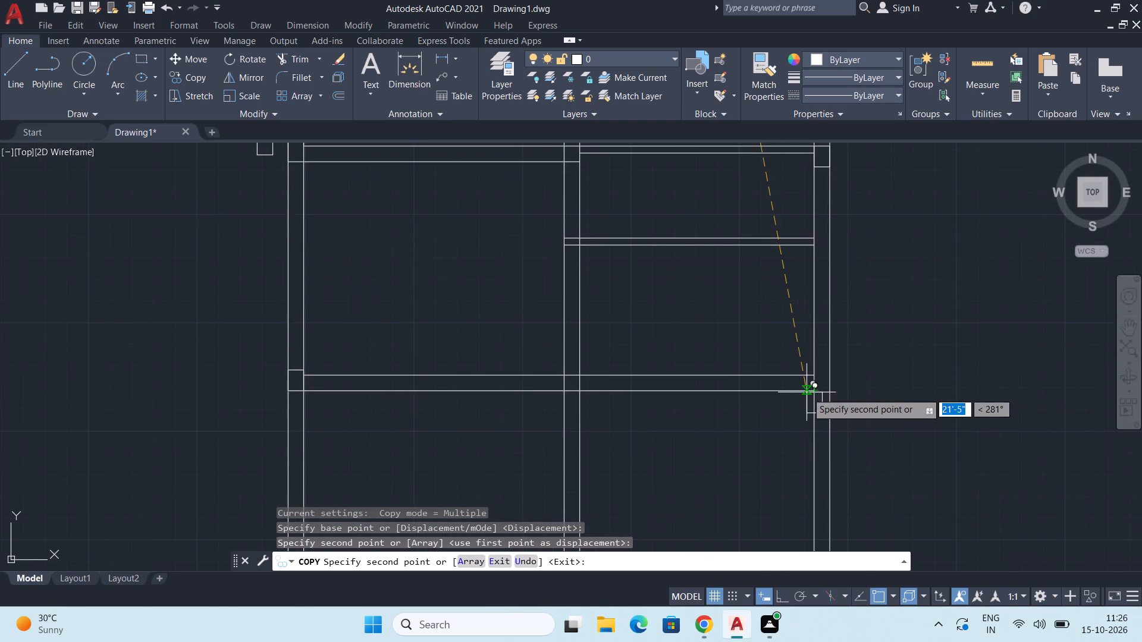
pyautogui.scroll(2, 807, 392)
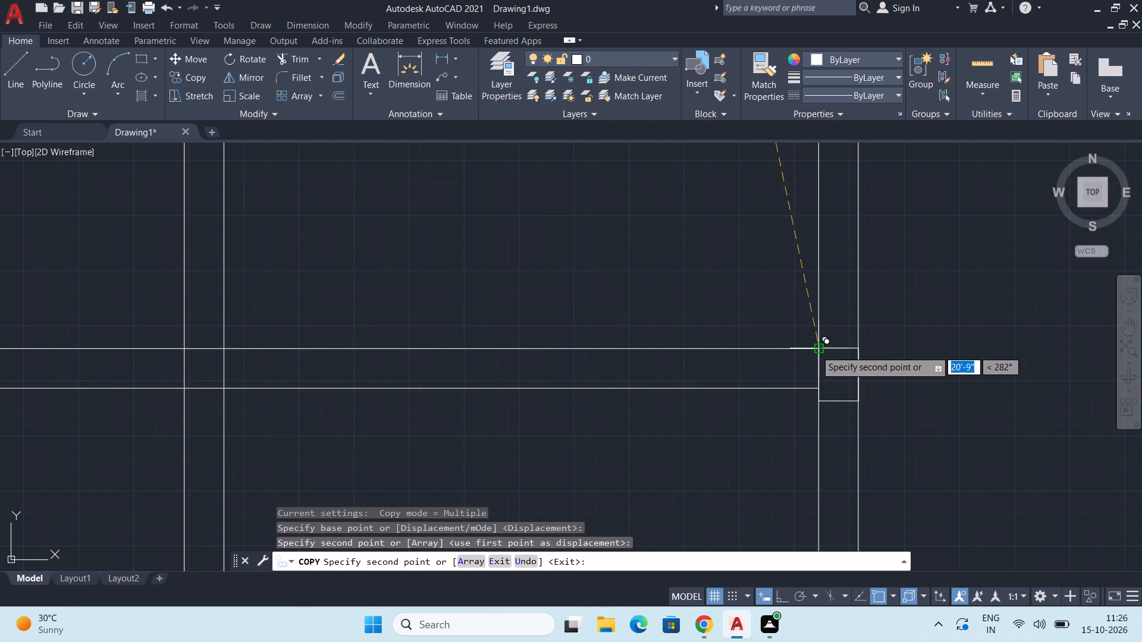
pyautogui.click(815, 350)
# Place another rectangle copy where the central vertical partition crosses the middle full-width partition, aligned to their upper-left intersection.
pyautogui.scroll(-7, 845, 357)
pyautogui.moveTo(848, 416); pyautogui.dragTo(844, 368, button='middle')
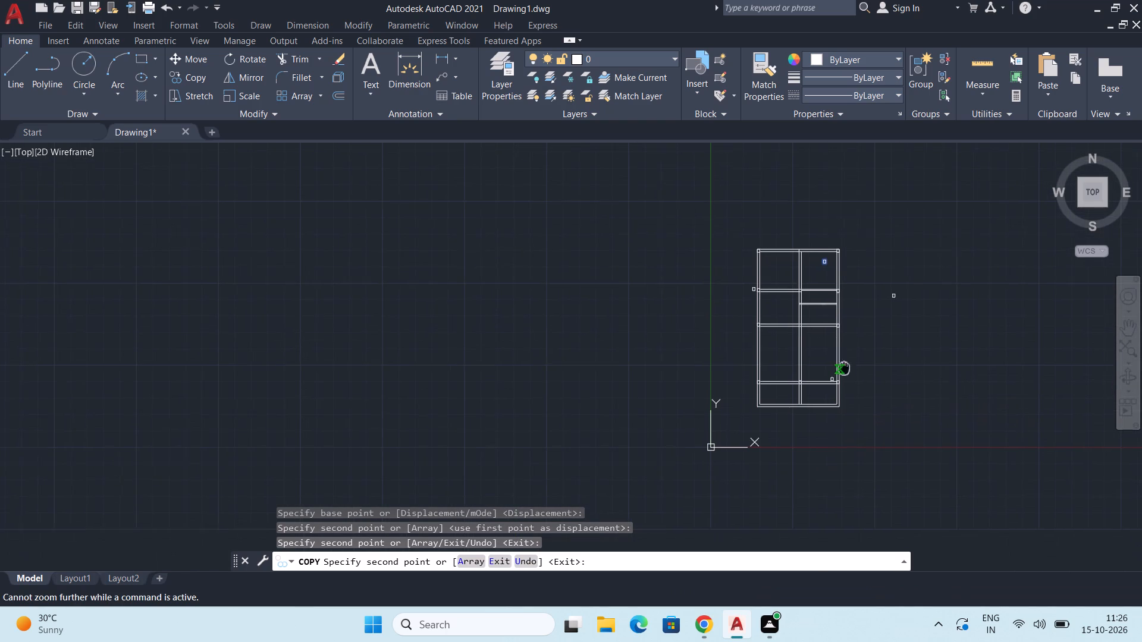
pyautogui.moveTo(844, 368); pyautogui.dragTo(844, 367, button='middle')
pyautogui.scroll(2, 804, 368)
pyautogui.moveTo(833, 424); pyautogui.dragTo(805, 420, button='middle')
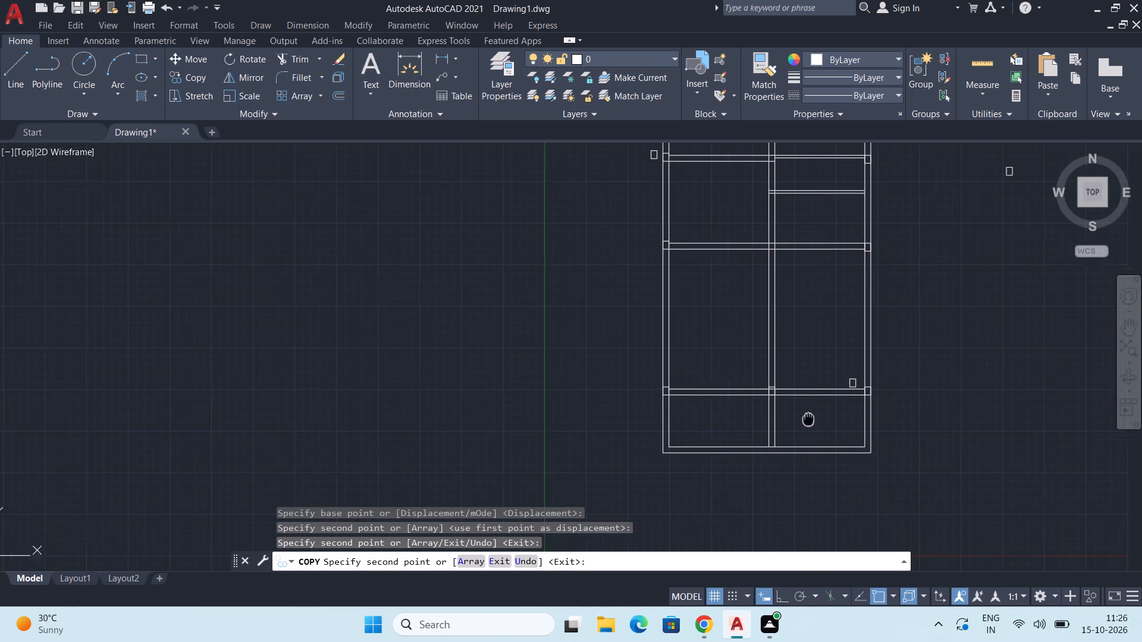
pyautogui.moveTo(805, 420); pyautogui.dragTo(780, 426, button='middle')
pyautogui.moveTo(784, 437); pyautogui.dragTo(802, 385, button='middle')
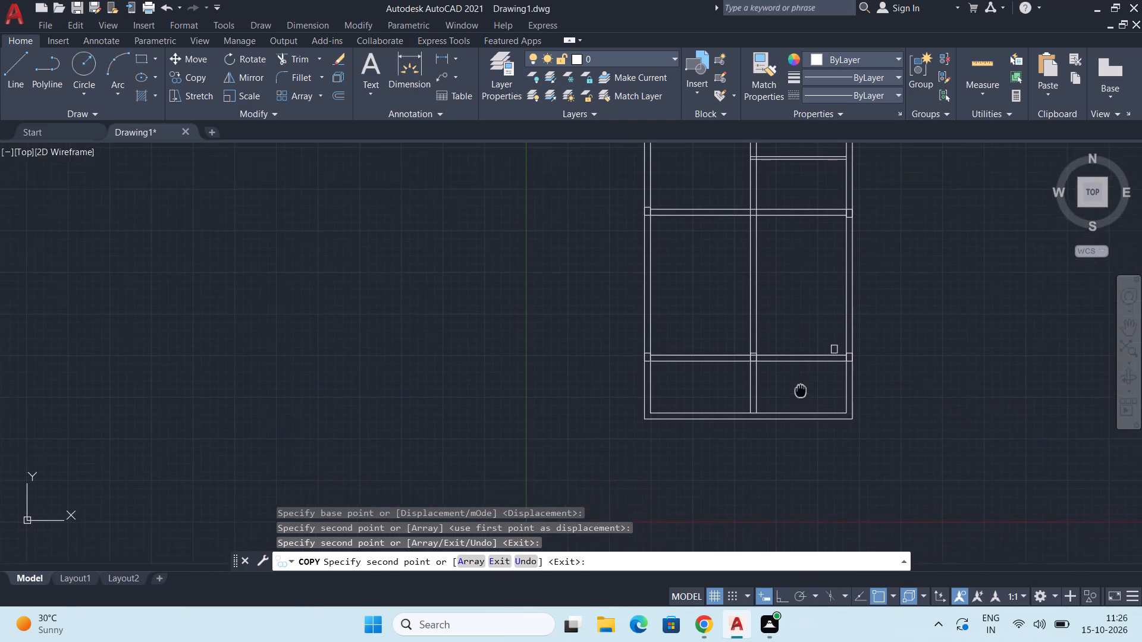
pyautogui.moveTo(802, 385); pyautogui.dragTo(802, 379, button='middle')
pyautogui.moveTo(736, 255); pyautogui.dragTo(763, 389, button='middle')
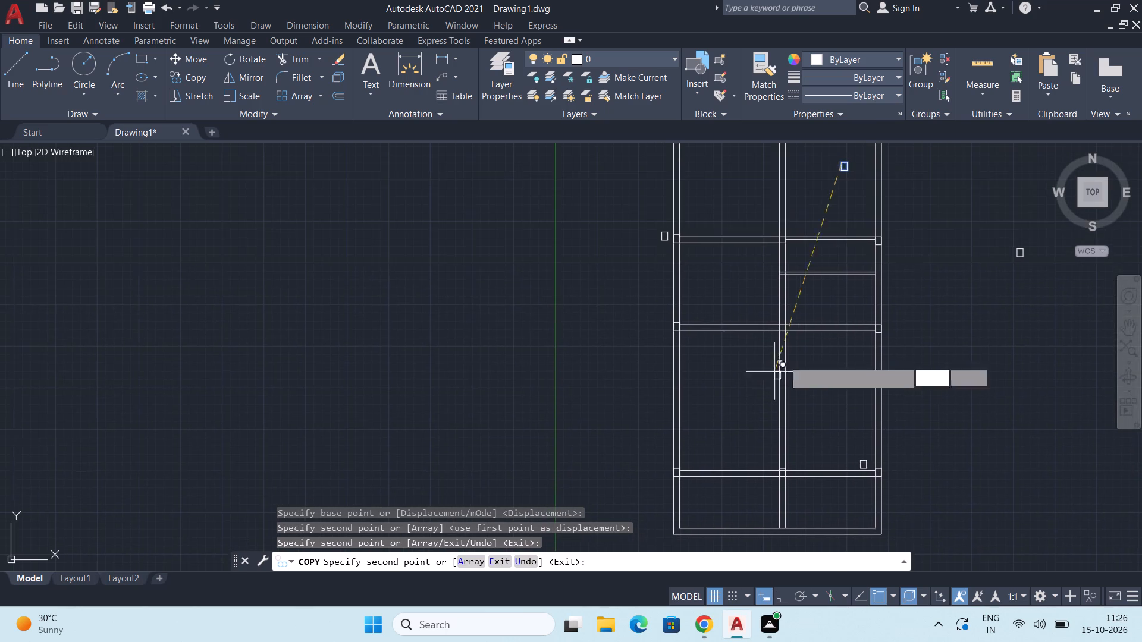
pyautogui.scroll(3, 792, 352)
pyautogui.scroll(2, 717, 260)
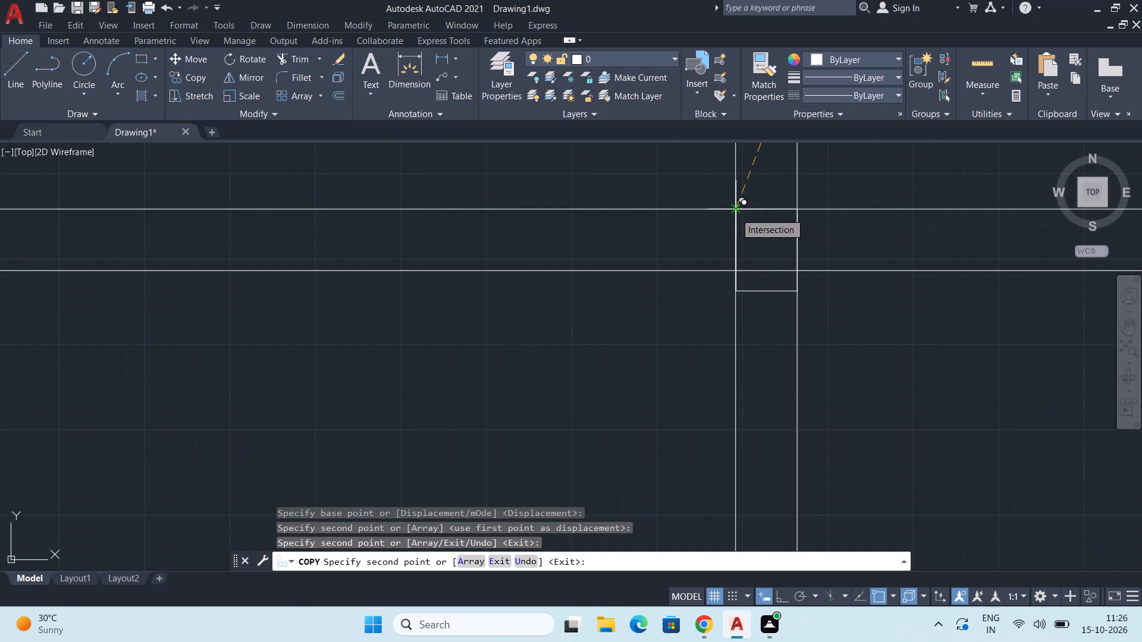
pyautogui.click(735, 213)
# Place a spare rectangle copy in the left room just below the highest horizontal partition, and end the Copy command.
pyautogui.scroll(-3, 807, 242)
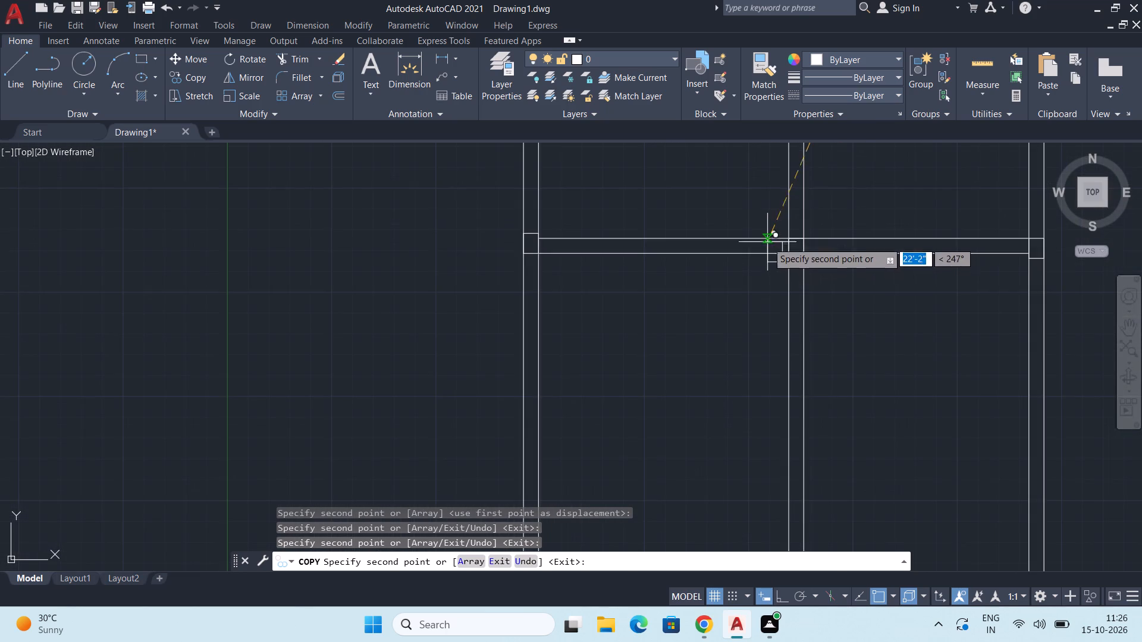
pyautogui.scroll(-2, 767, 242)
pyautogui.moveTo(767, 245); pyautogui.dragTo(780, 379, button='middle')
pyautogui.scroll(1, 792, 296)
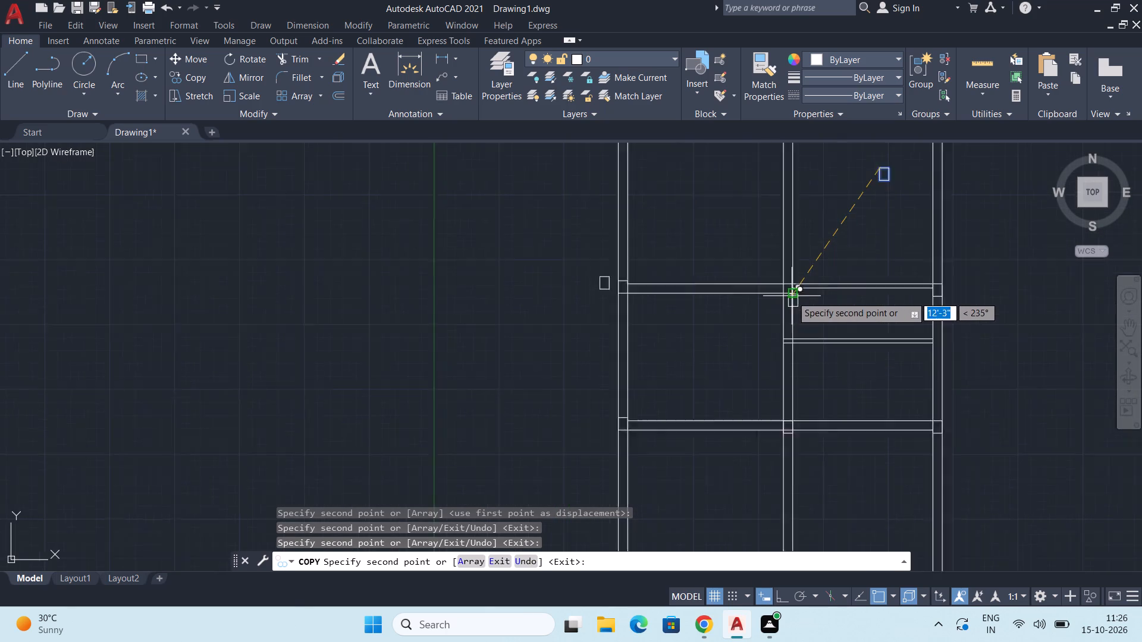
pyautogui.scroll(1, 792, 296)
pyautogui.moveTo(792, 296); pyautogui.dragTo(801, 339, button='middle')
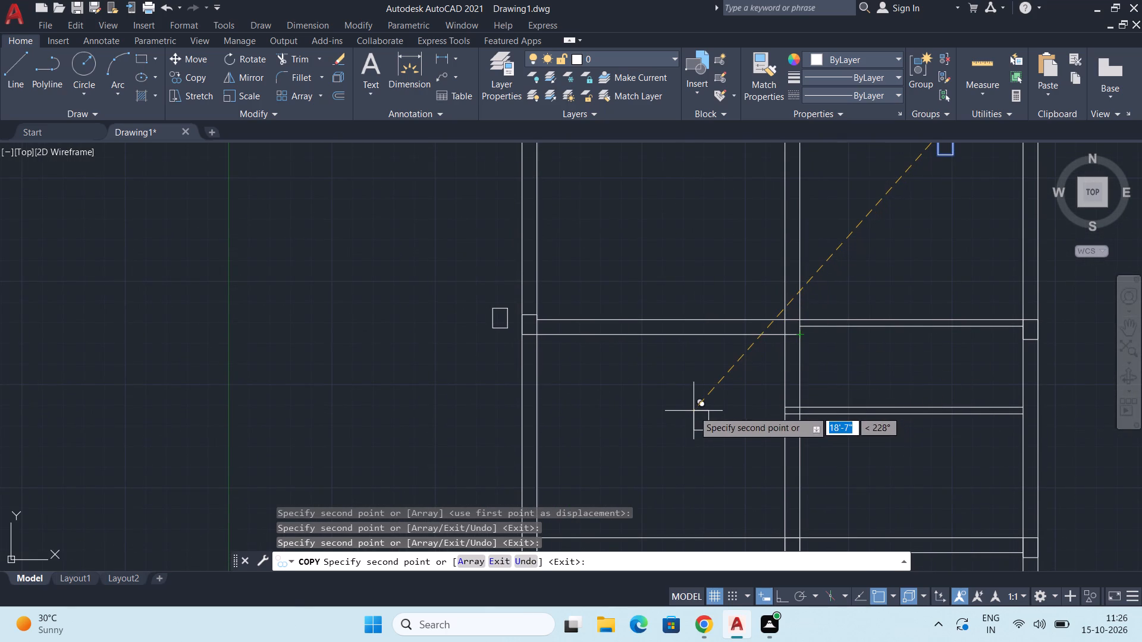
pyautogui.click(694, 411)
pyautogui.press('Escape')
# Move that spare rectangle by its lower-right corner to the lower-right junction of the highest left partition with the central vertical partition.
pyautogui.moveTo(676, 385); pyautogui.dragTo(685, 390)
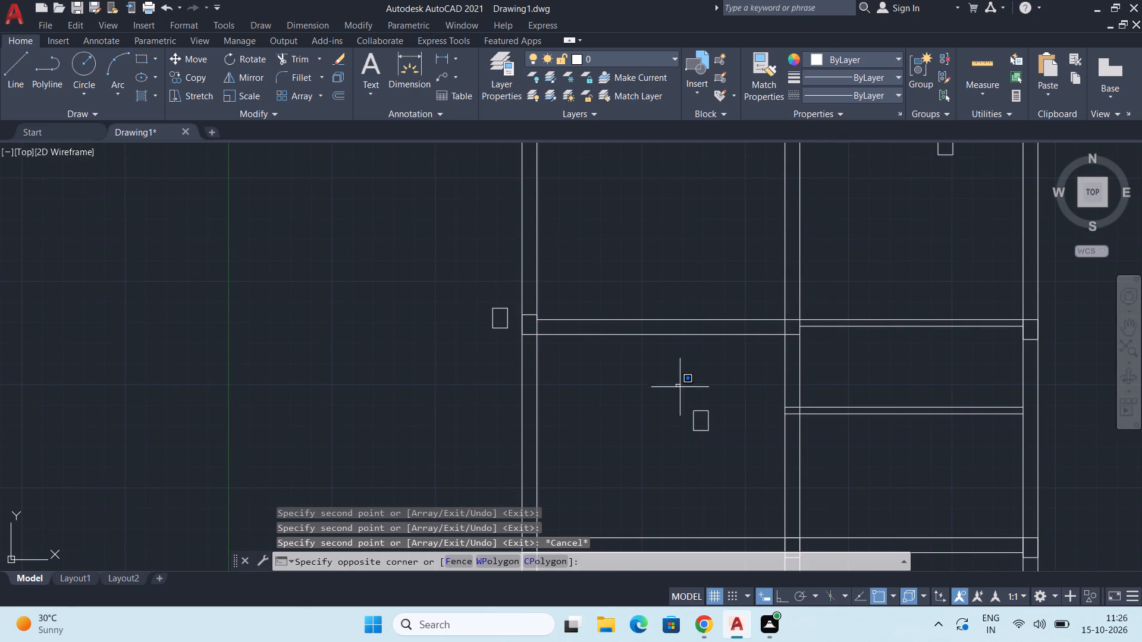
pyautogui.moveTo(685, 390); pyautogui.dragTo(704, 398)
pyautogui.click(751, 462)
pyautogui.press('m')
pyautogui.press('Return')
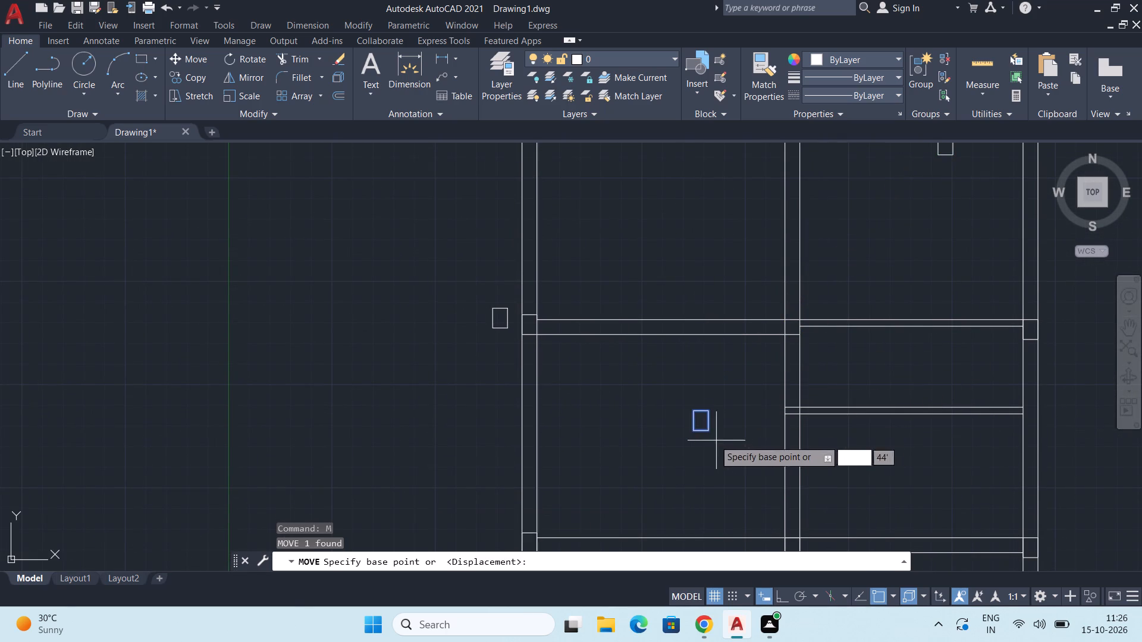
pyautogui.scroll(2, 700, 433)
pyautogui.moveTo(715, 425); pyautogui.dragTo(717, 420)
pyautogui.moveTo(788, 295); pyautogui.dragTo(789, 367, button='middle')
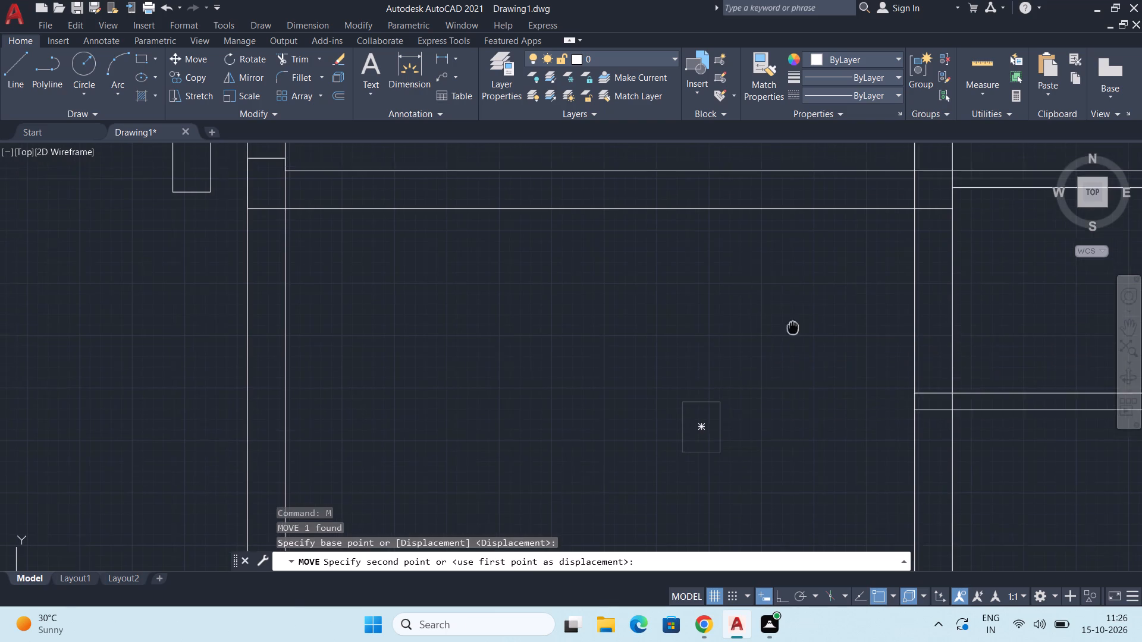
pyautogui.moveTo(789, 367); pyautogui.dragTo(783, 396, button='middle')
pyautogui.scroll(1, 930, 279)
pyautogui.moveTo(930, 279); pyautogui.dragTo(812, 364, button='middle')
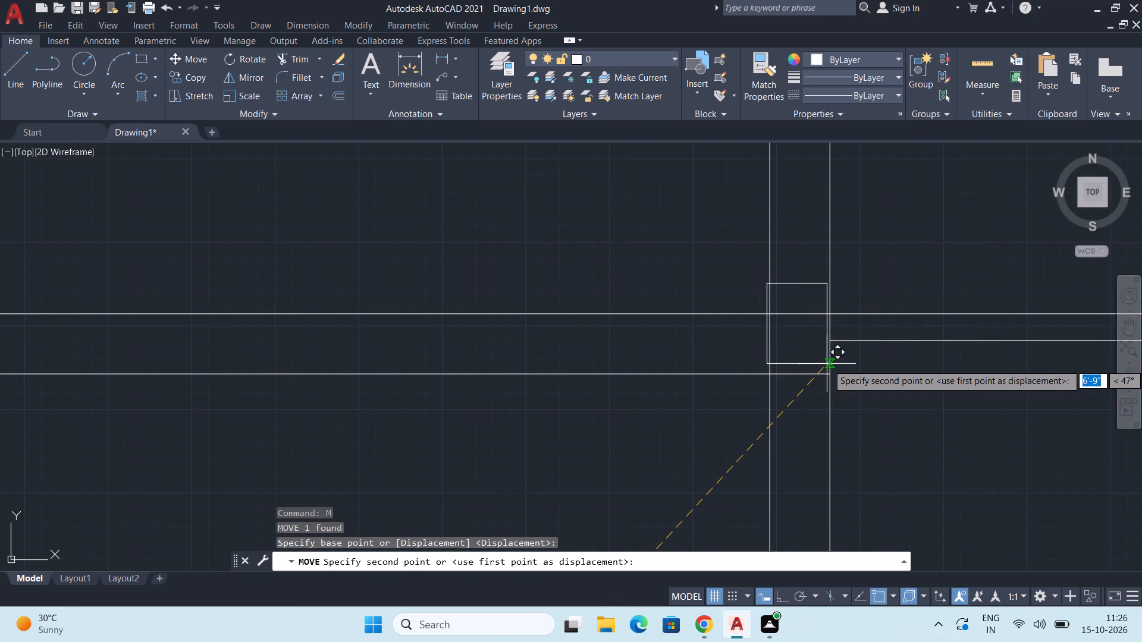
pyautogui.click(833, 376)
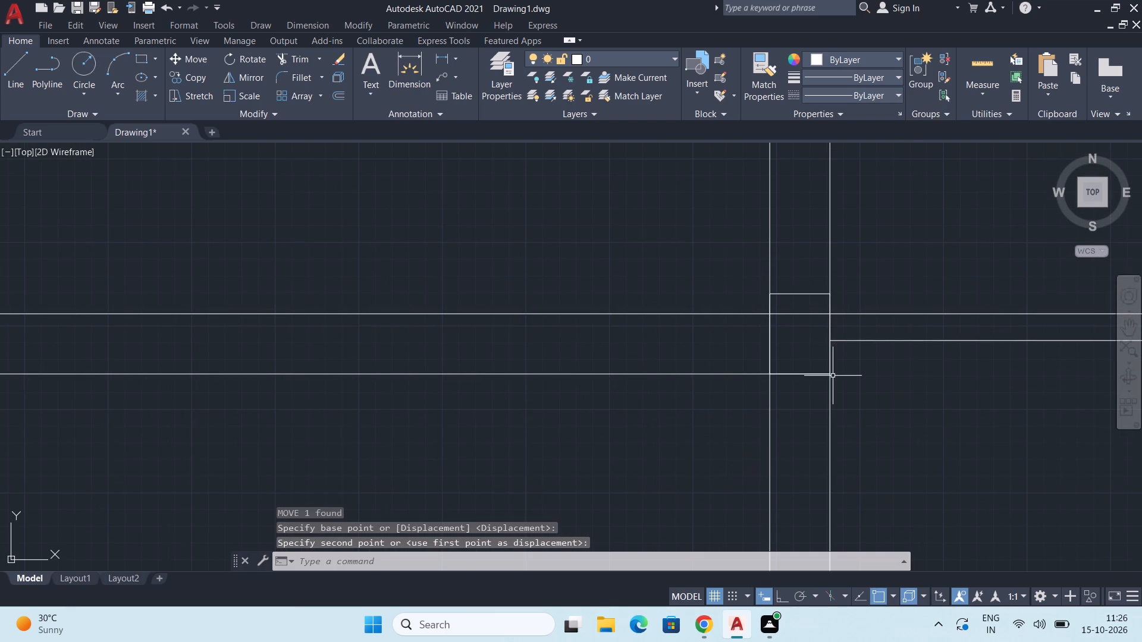
# Move the spare rectangle in the upper-right room by its upper-left corner to where the central vertical partition's left line meets the top outer edge.
pyautogui.scroll(-5, 836, 375)
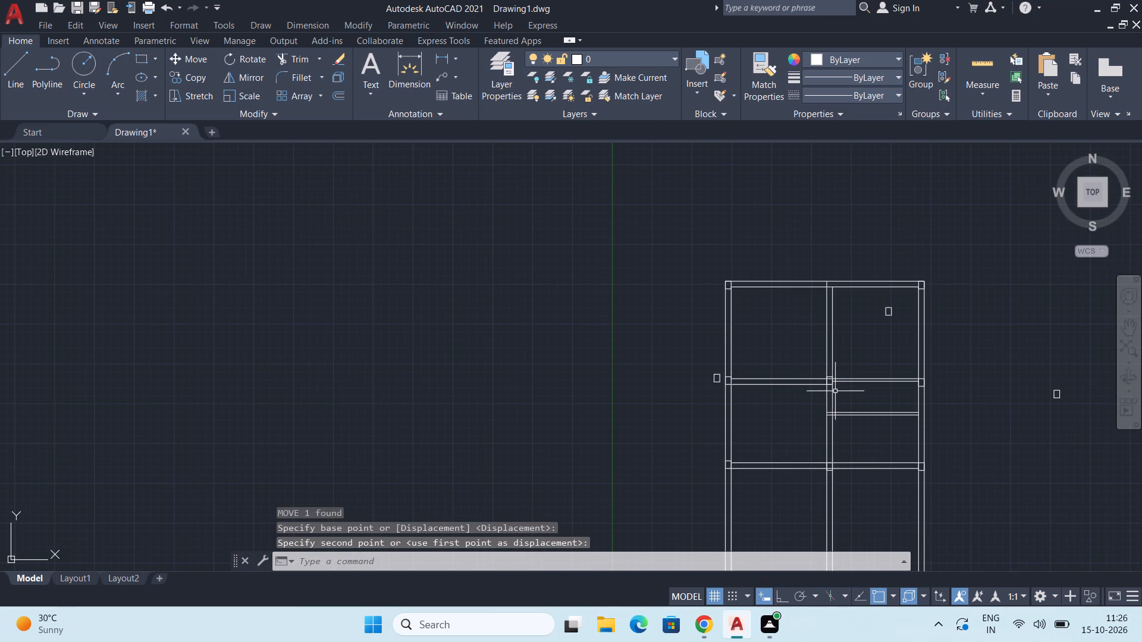
pyautogui.moveTo(788, 432); pyautogui.dragTo(789, 446, button='middle')
pyautogui.scroll(-1, 788, 432)
pyautogui.scroll(2, 814, 393)
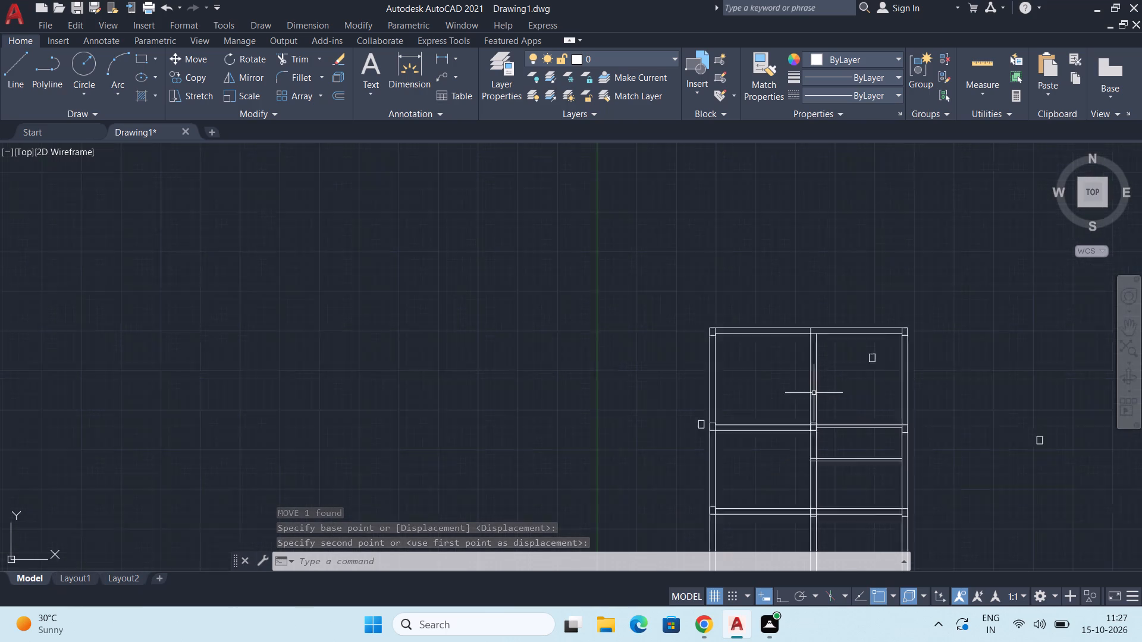
pyautogui.moveTo(829, 390); pyautogui.dragTo(800, 430, button='middle')
pyautogui.click(865, 364)
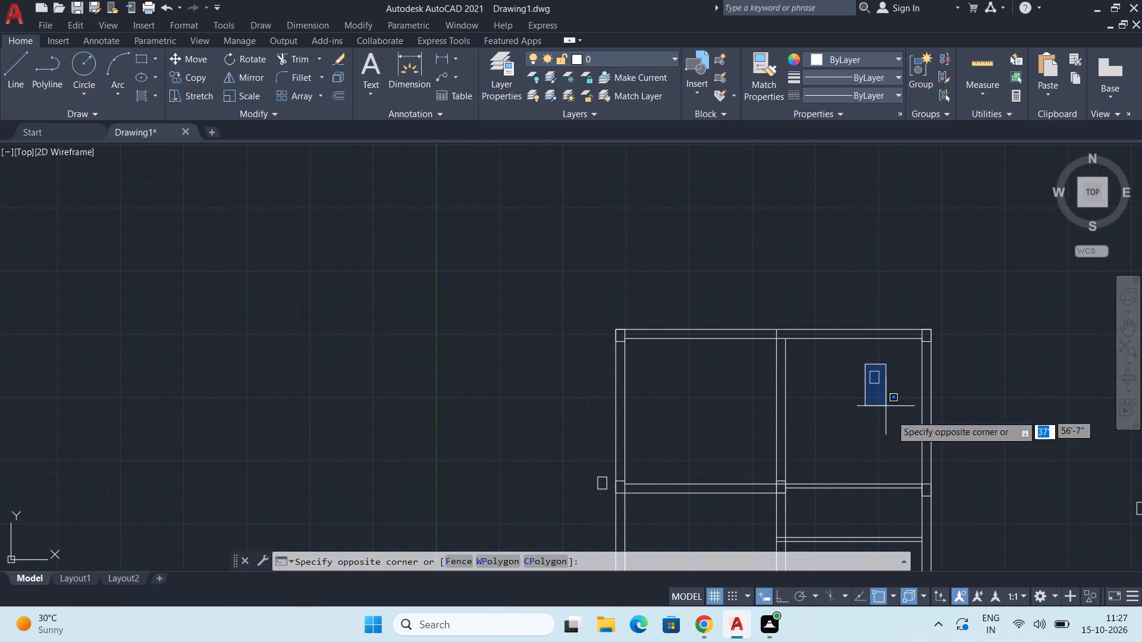
pyautogui.click(891, 415)
pyautogui.press('m')
pyautogui.press('Return')
pyautogui.scroll(2, 873, 379)
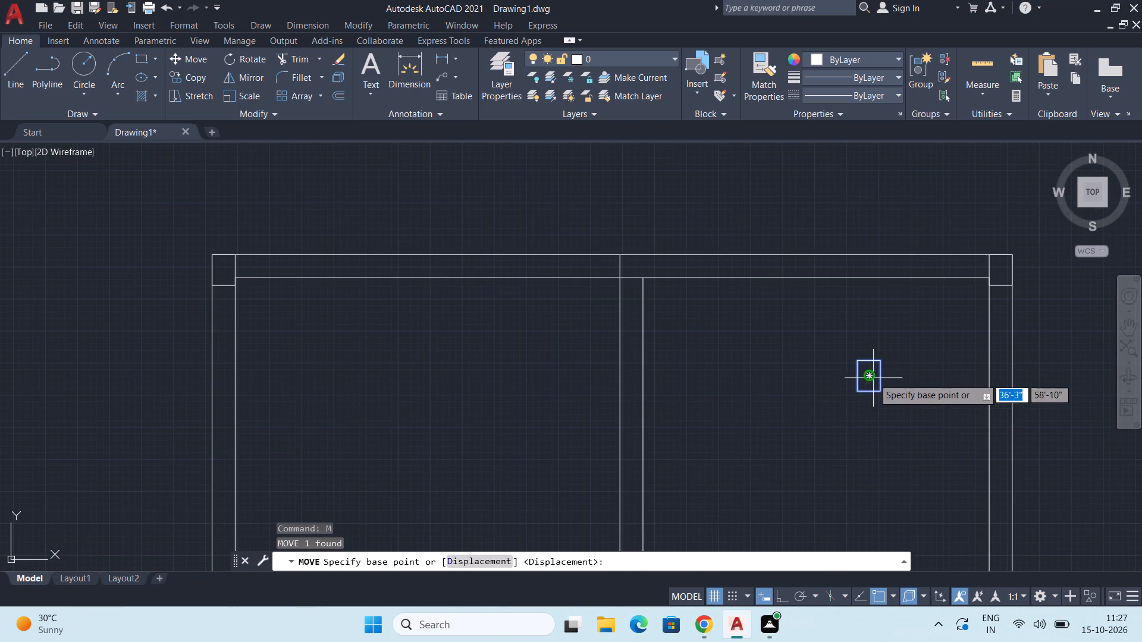
pyautogui.click(858, 362)
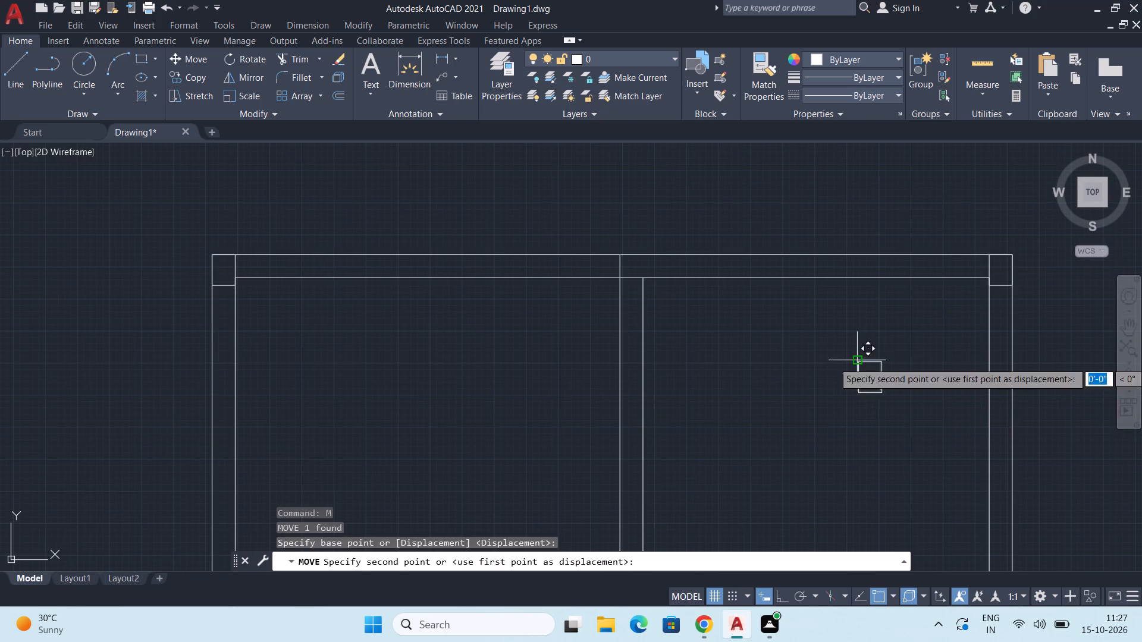
pyautogui.click(622, 256)
# Rotate the spare rectangle outside the plan's right side by 90° about its lower-left corner.
pyautogui.scroll(-2, 658, 345)
pyautogui.scroll(-1, 710, 397)
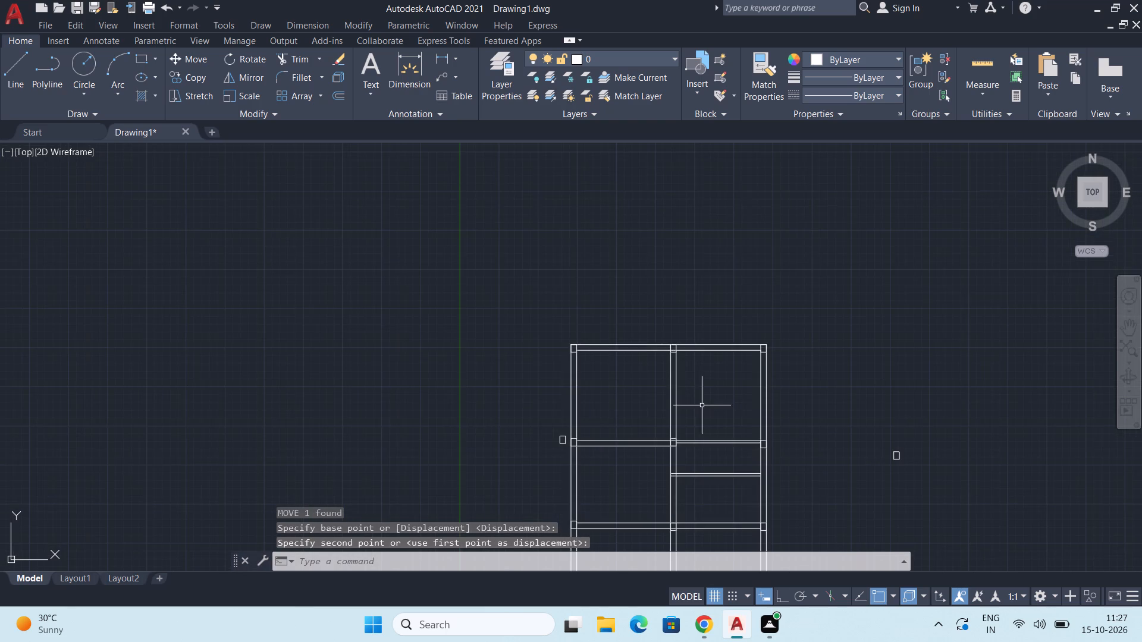
pyautogui.moveTo(702, 405); pyautogui.dragTo(730, 324, button='middle')
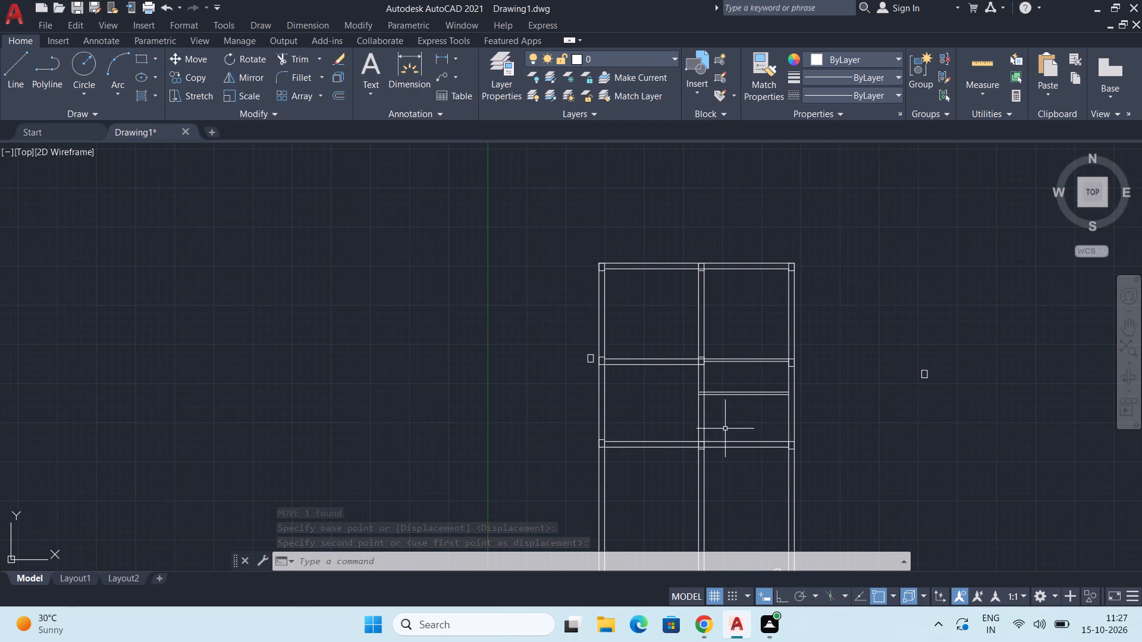
pyautogui.moveTo(723, 430); pyautogui.dragTo(711, 377, button='middle')
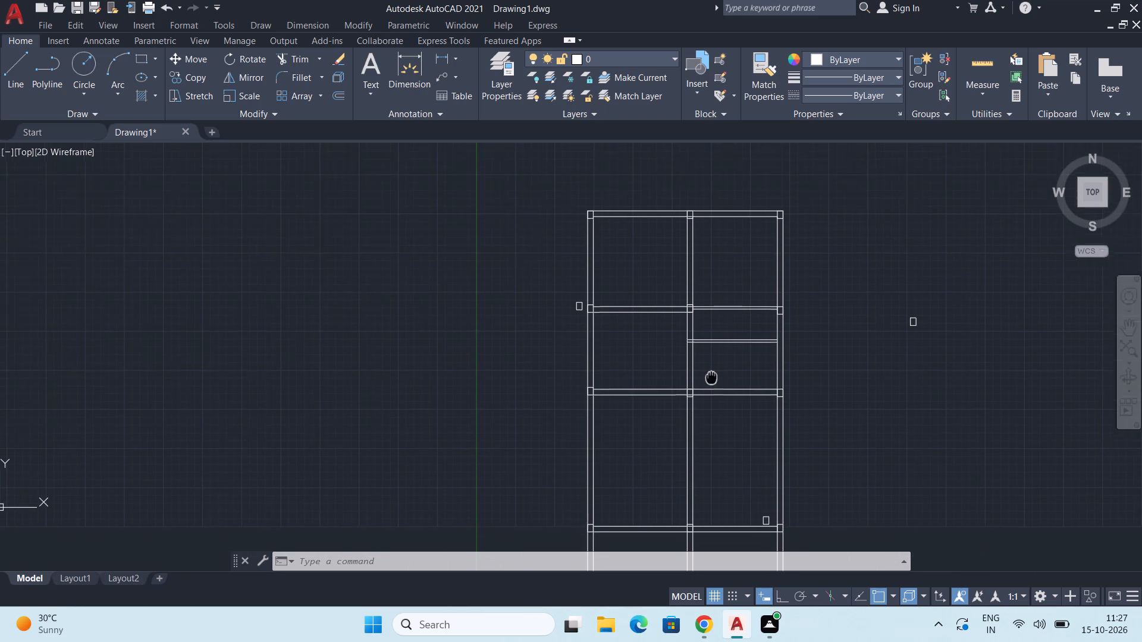
pyautogui.moveTo(711, 377); pyautogui.dragTo(707, 342, button='middle')
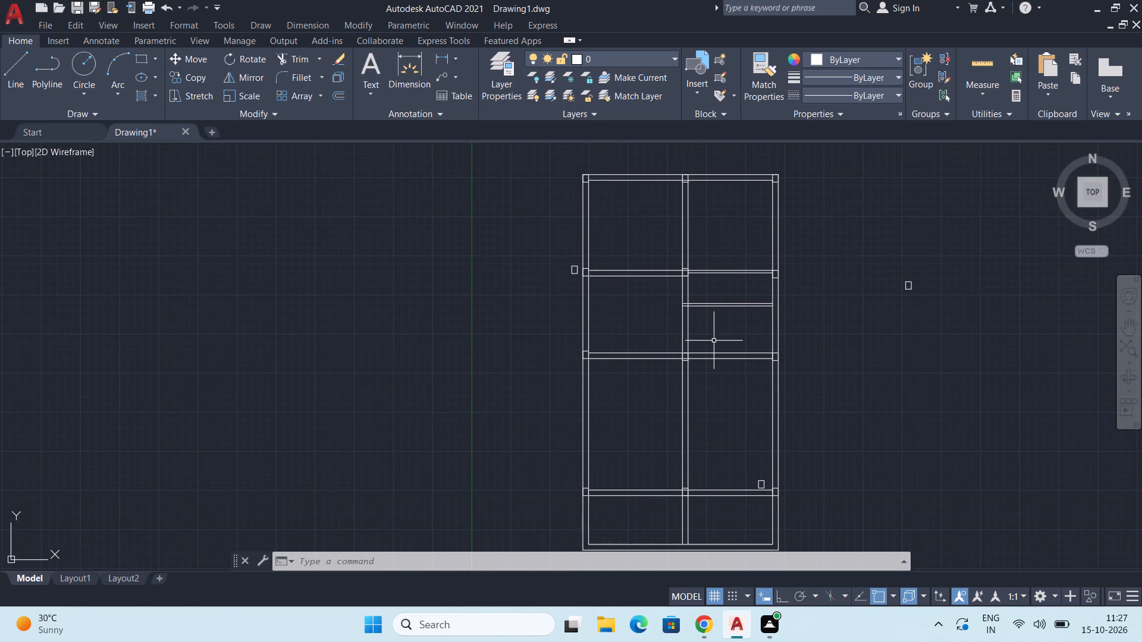
pyautogui.moveTo(620, 443); pyautogui.dragTo(626, 385, button='middle')
pyautogui.moveTo(598, 320); pyautogui.dragTo(602, 350, button='middle')
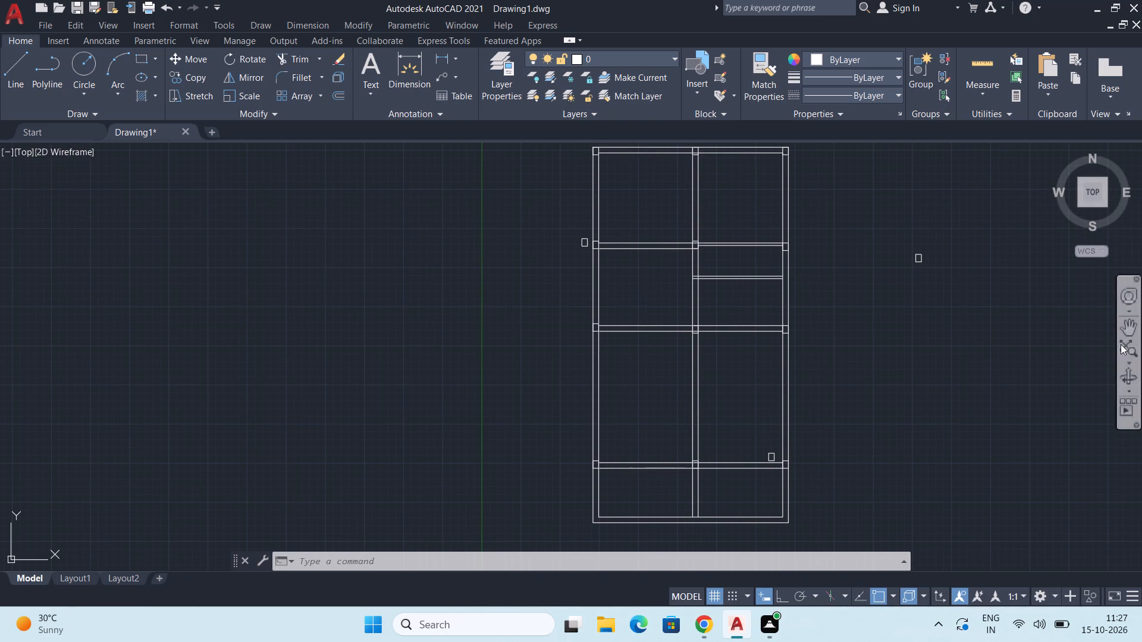
pyautogui.click(898, 216)
pyautogui.click(1048, 423)
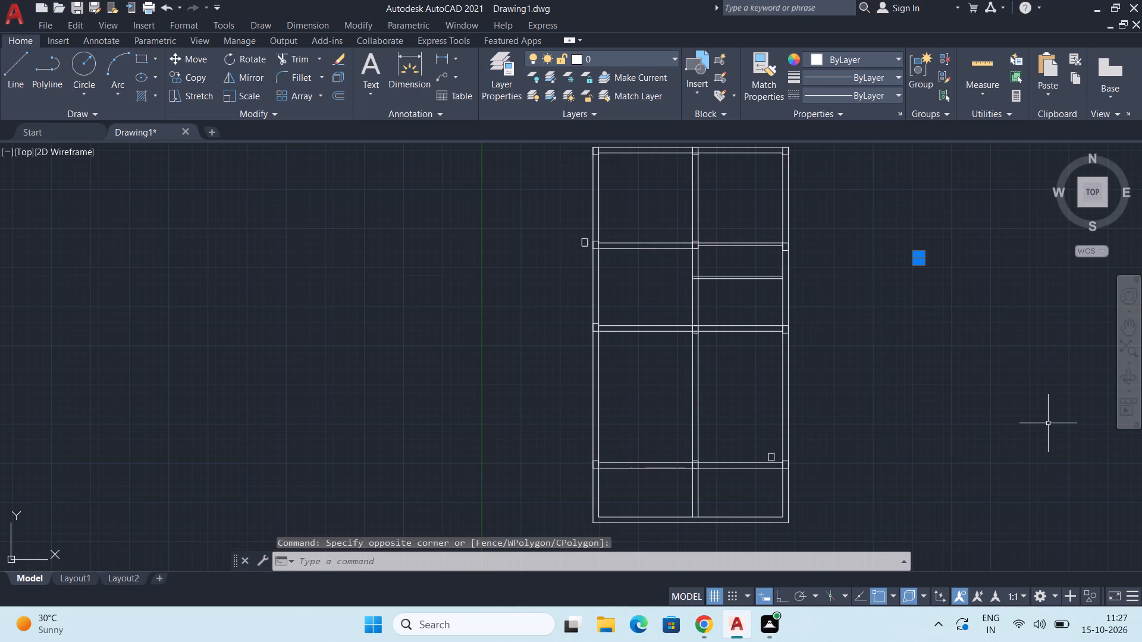
pyautogui.write('RO')
pyautogui.press('Return')
pyautogui.scroll(2, 944, 280)
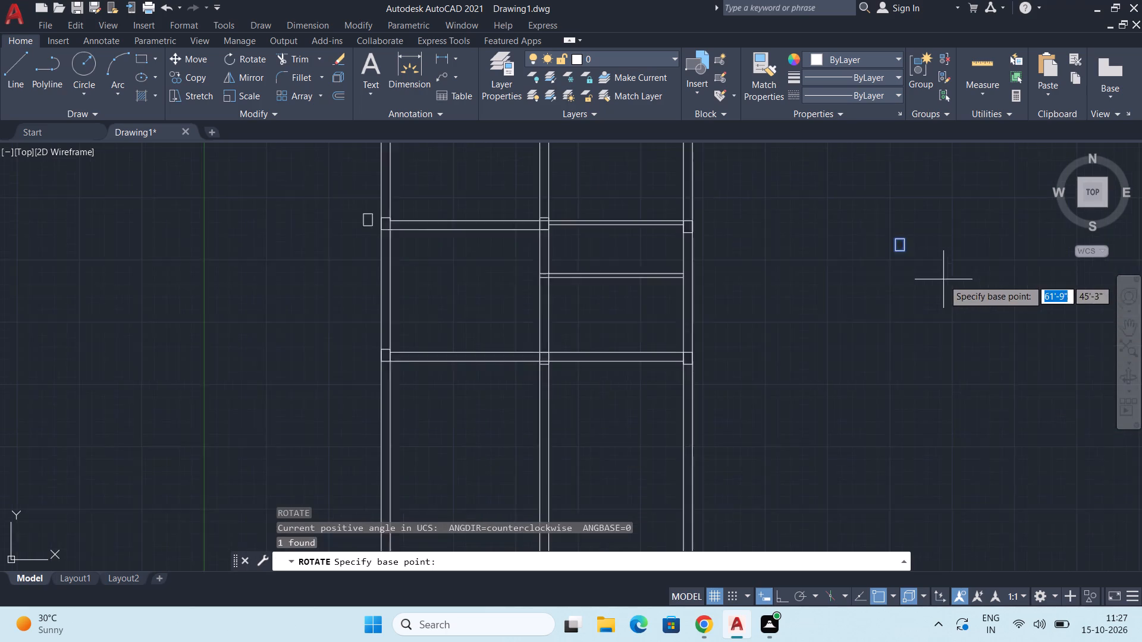
pyautogui.click(863, 232)
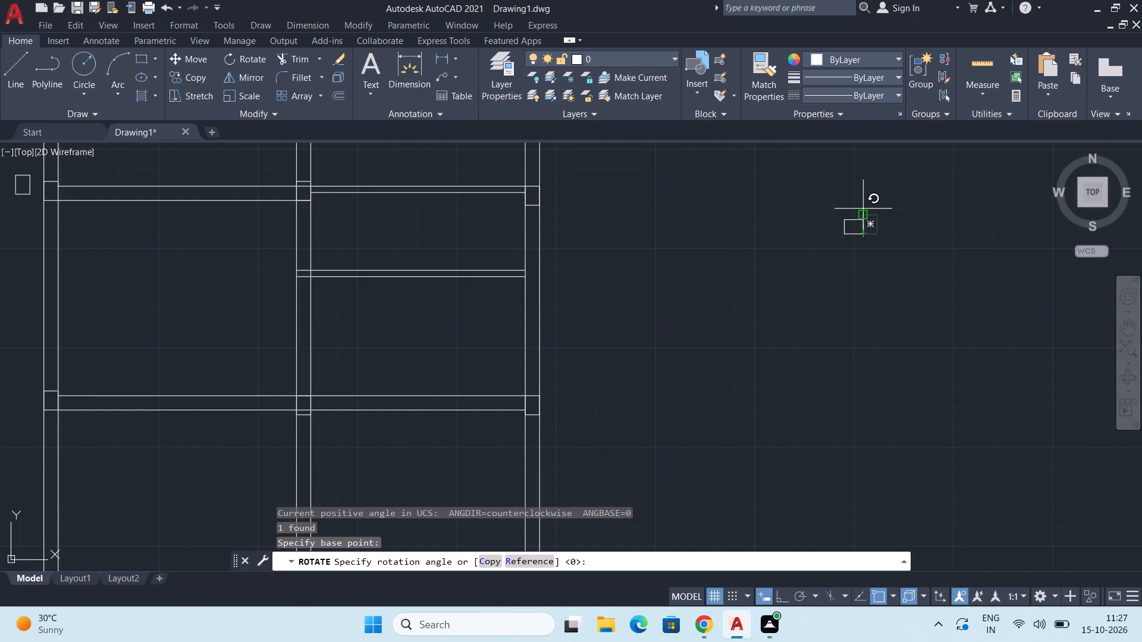
pyautogui.click(865, 176)
# Move the rotated rectangle by its lower-left corner to the bottom-left outer corner of the floor plan.
pyautogui.click(832, 203)
pyautogui.click(942, 282)
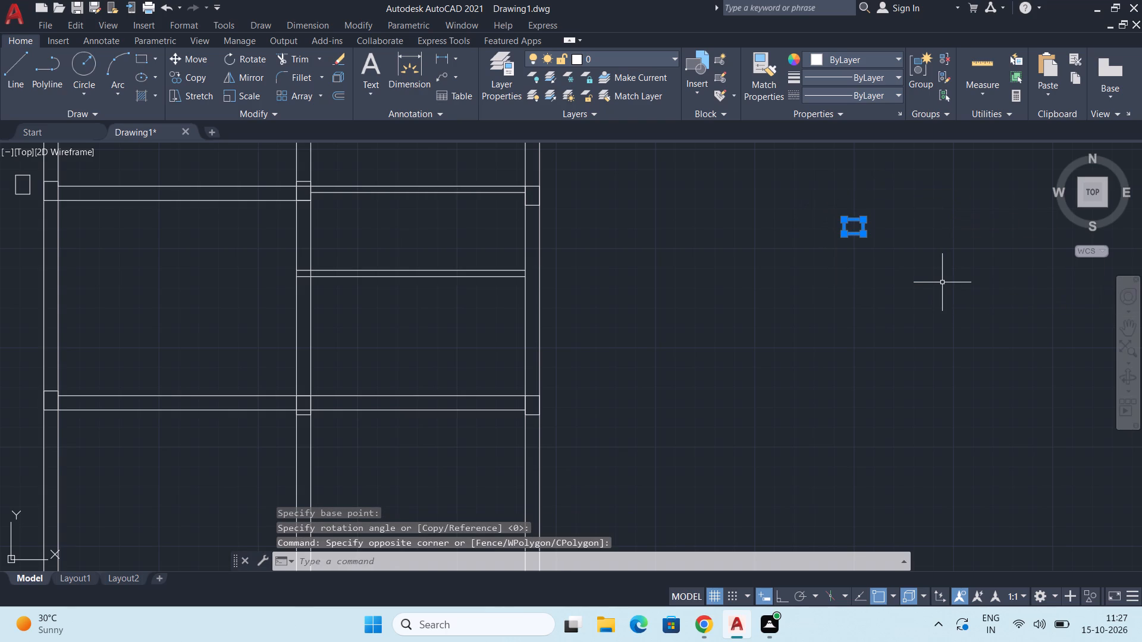
pyautogui.press('m')
pyautogui.press('Return')
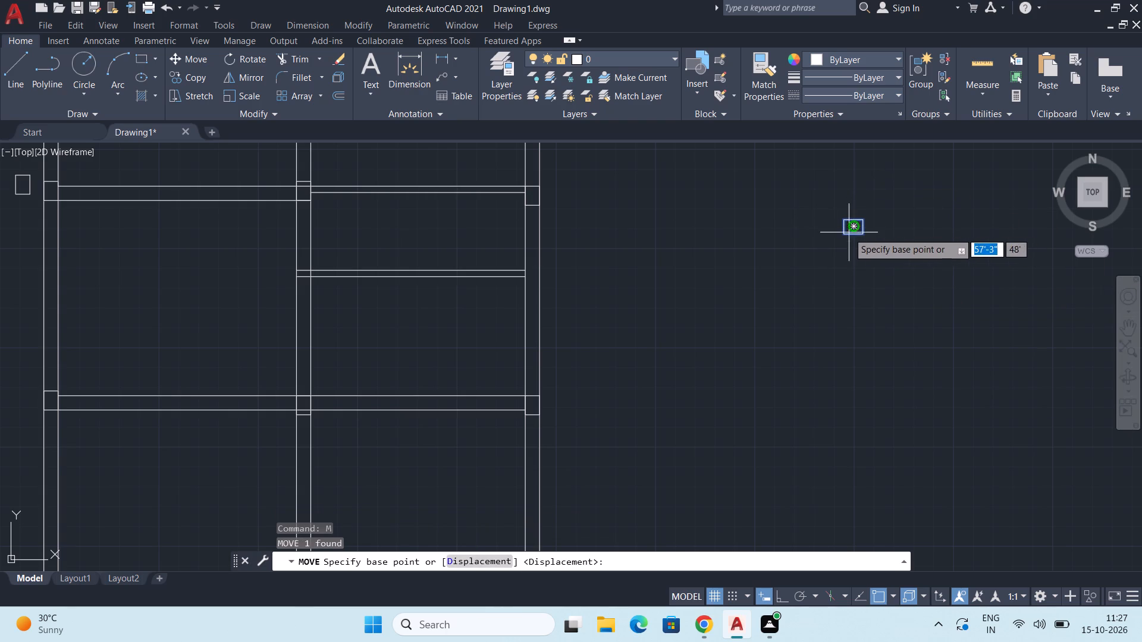
pyautogui.moveTo(845, 231); pyautogui.dragTo(820, 247)
pyautogui.moveTo(595, 474); pyautogui.dragTo(715, 333, button='middle')
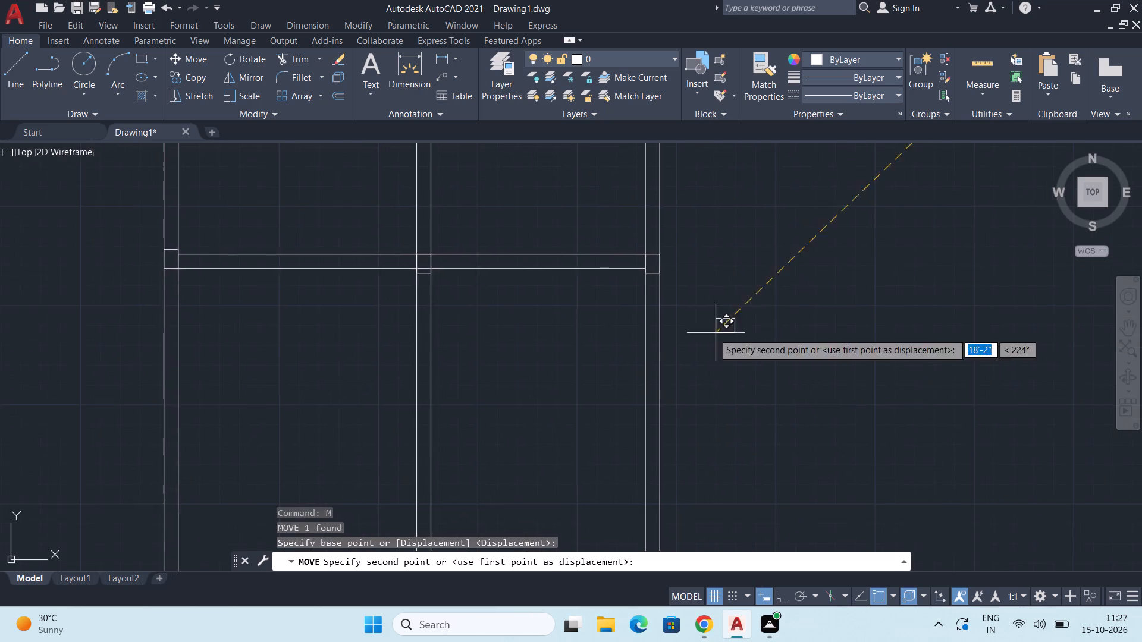
pyautogui.scroll(-1, 623, 386)
pyautogui.moveTo(600, 398); pyautogui.dragTo(701, 334, button='middle')
pyautogui.moveTo(468, 472); pyautogui.dragTo(602, 358, button='middle')
pyautogui.scroll(2, 625, 462)
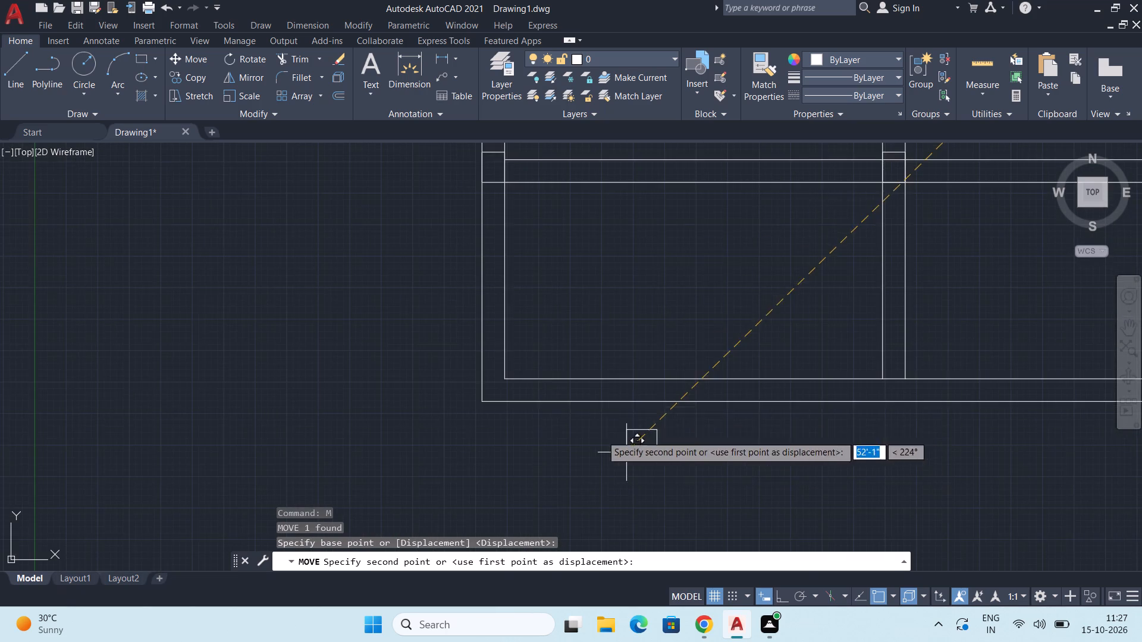
pyautogui.scroll(3, 519, 386)
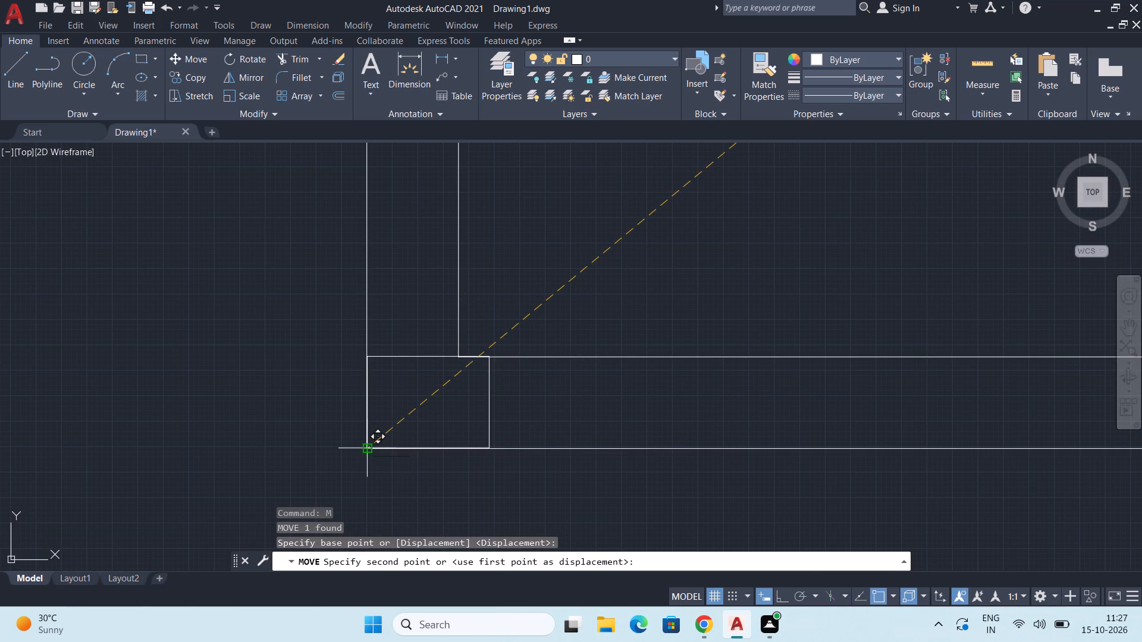
pyautogui.click(363, 446)
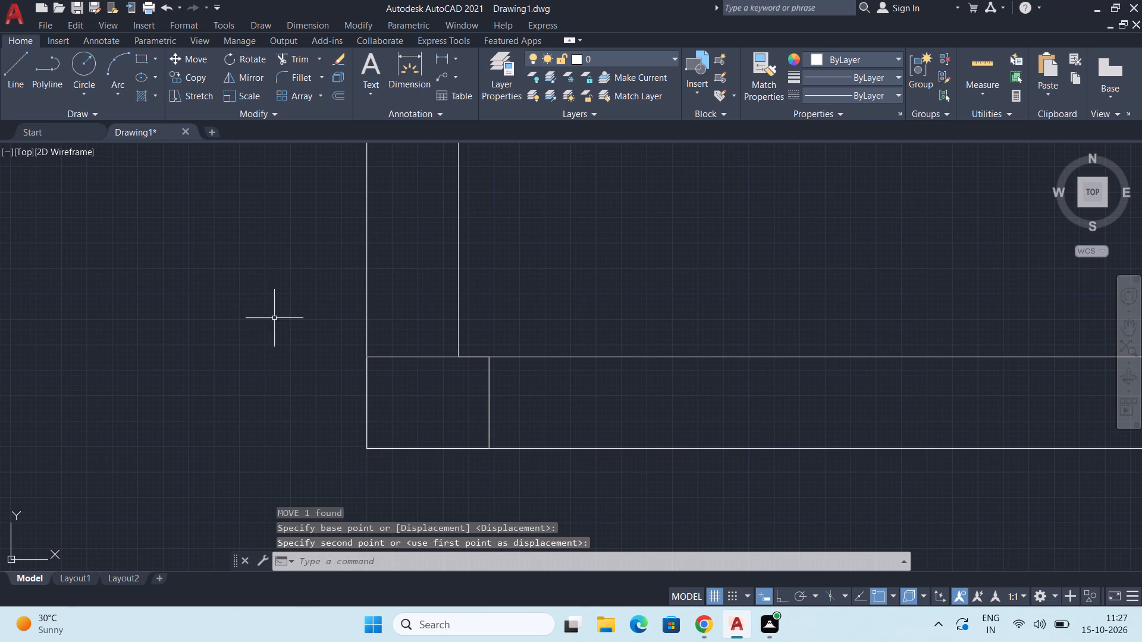
# Copy the bottom-left corner rectangle by its lower-right corner to the bottom-right outer corner of the plan.
pyautogui.click(275, 314)
pyautogui.click(552, 479)
pyautogui.moveTo(668, 487); pyautogui.dragTo(594, 408, button='middle')
pyautogui.scroll(-1, 597, 407)
pyautogui.moveTo(631, 451); pyautogui.dragTo(561, 438, button='middle')
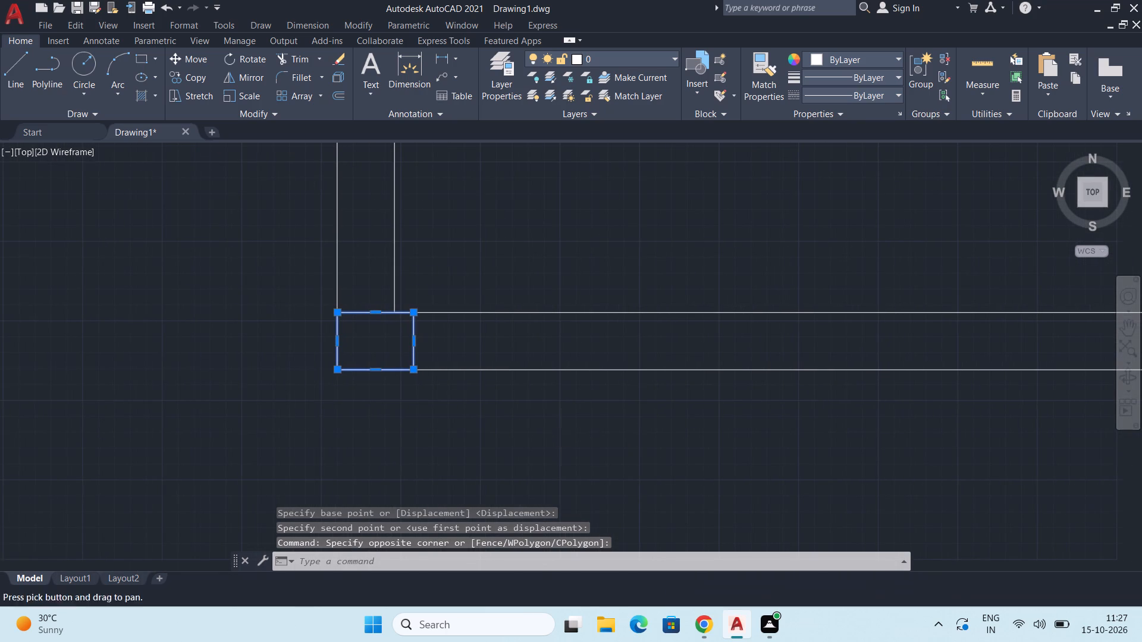
pyautogui.press('c')
pyautogui.press('o')
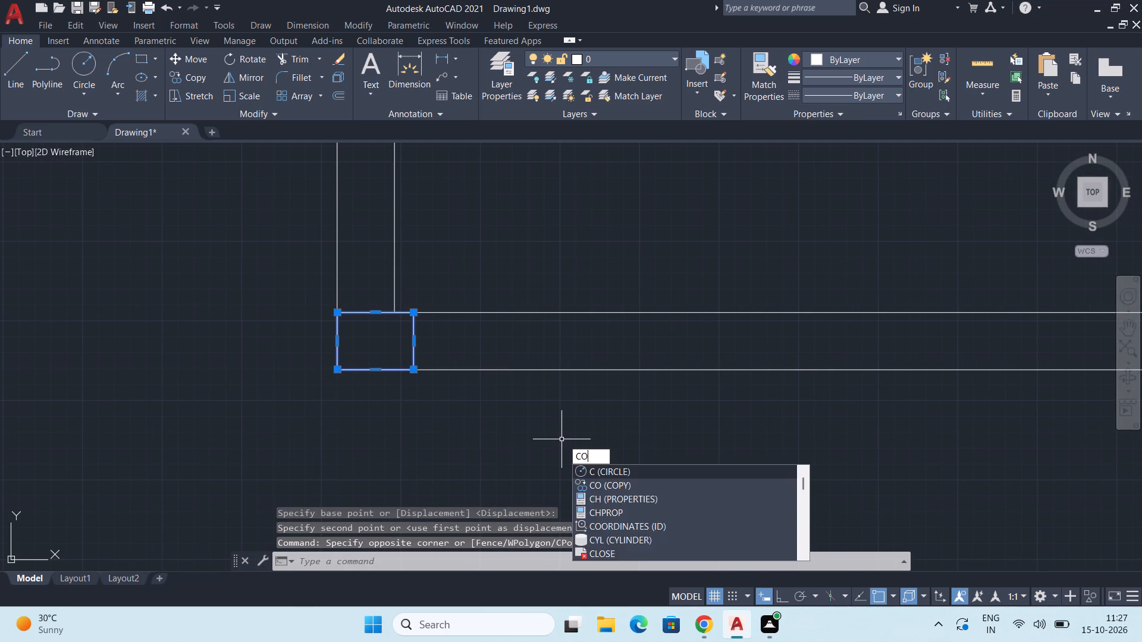
pyautogui.press('Return')
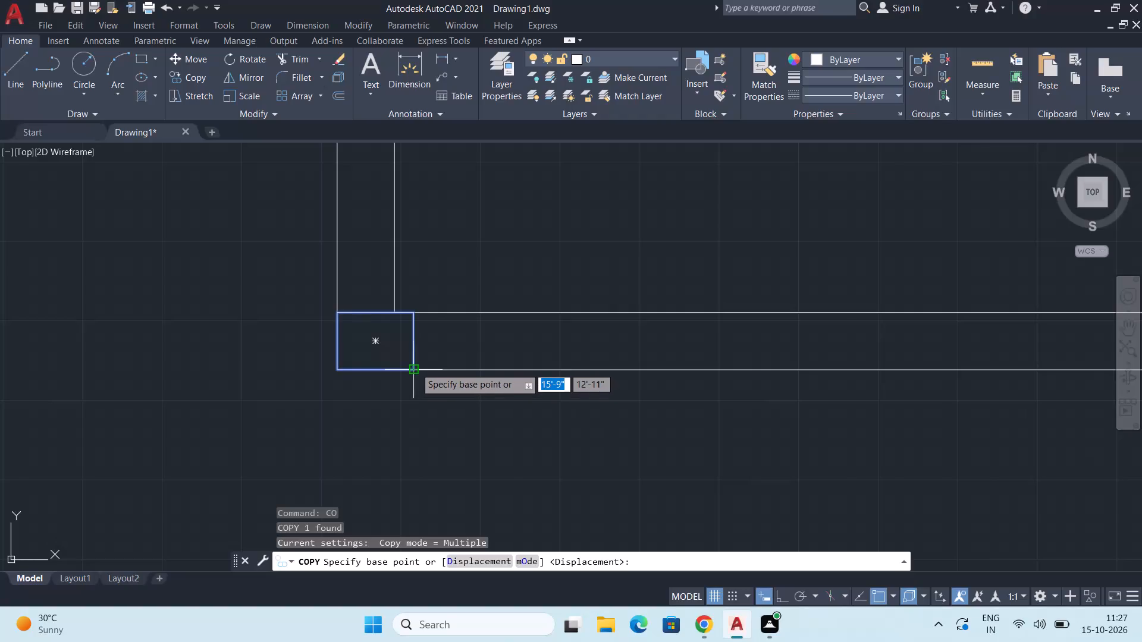
pyautogui.moveTo(412, 370); pyautogui.dragTo(470, 372)
pyautogui.scroll(-1, 884, 384)
pyautogui.moveTo(884, 384); pyautogui.dragTo(877, 383, button='middle')
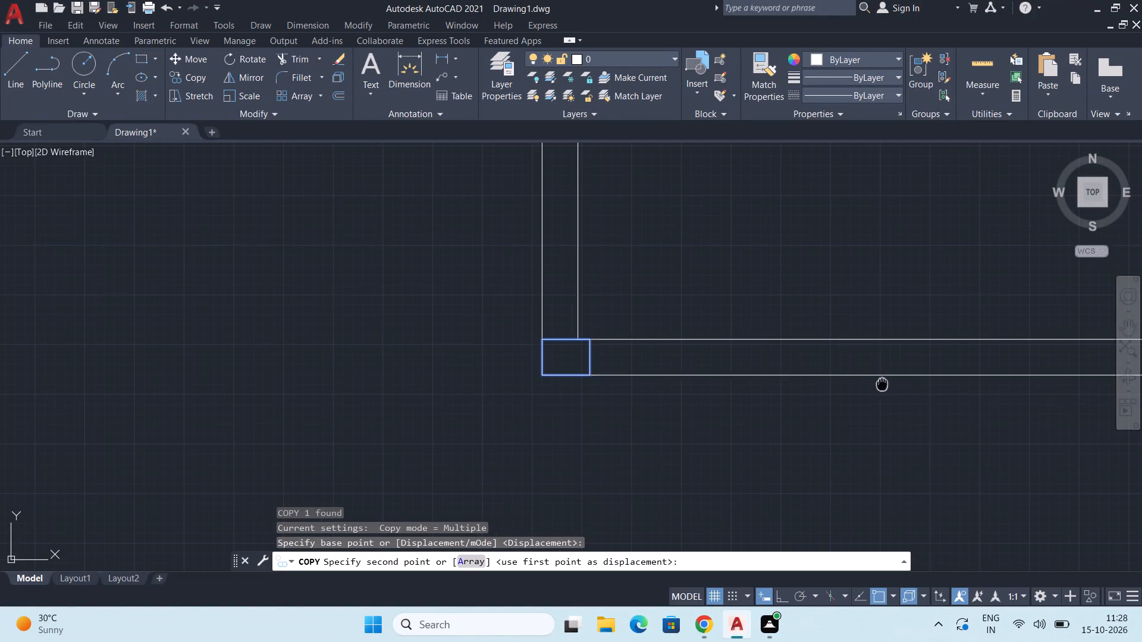
pyautogui.moveTo(877, 383); pyautogui.dragTo(551, 405, button='middle')
pyautogui.moveTo(639, 384); pyautogui.dragTo(569, 384, button='middle')
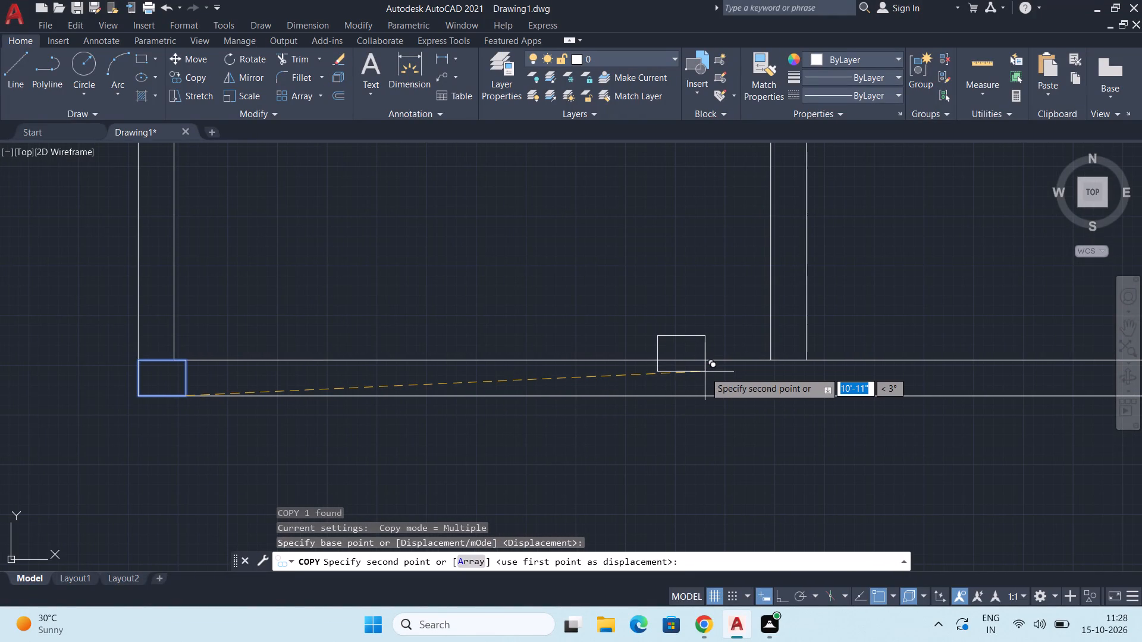
pyautogui.moveTo(839, 401); pyautogui.dragTo(457, 375, button='middle')
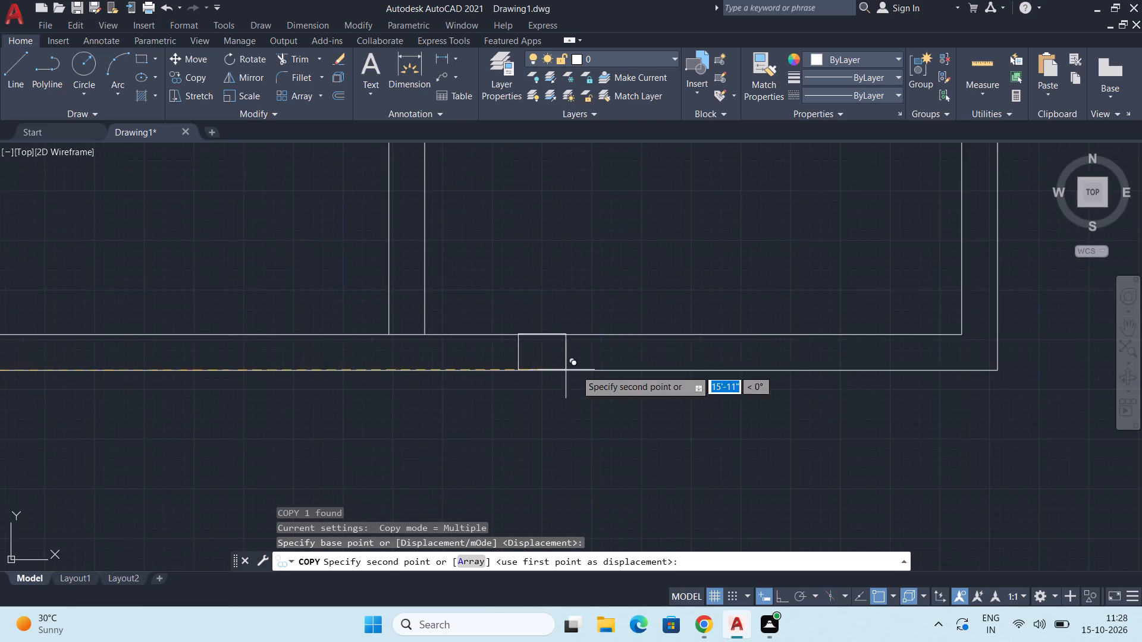
pyautogui.scroll(-1, 604, 376)
pyautogui.moveTo(810, 402); pyautogui.dragTo(792, 423, button='middle')
pyautogui.scroll(2, 829, 385)
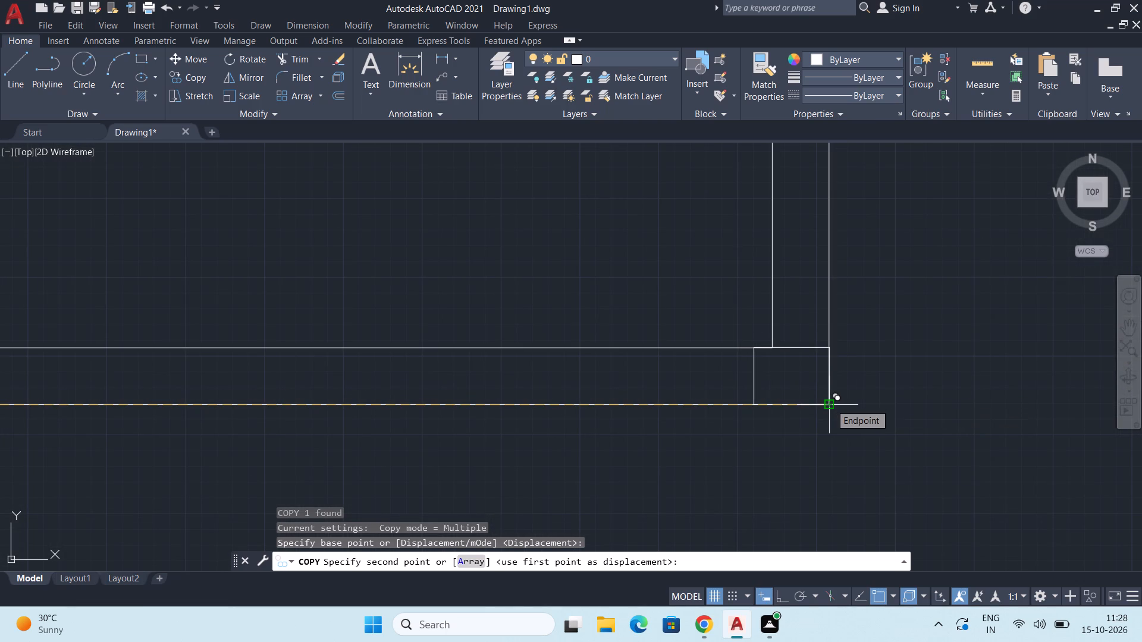
pyautogui.click(830, 404)
# Place a spare horizontal rectangle copy in the bottom-left room near the central vertical partition, and end the Copy command.
pyautogui.scroll(4, 749, 372)
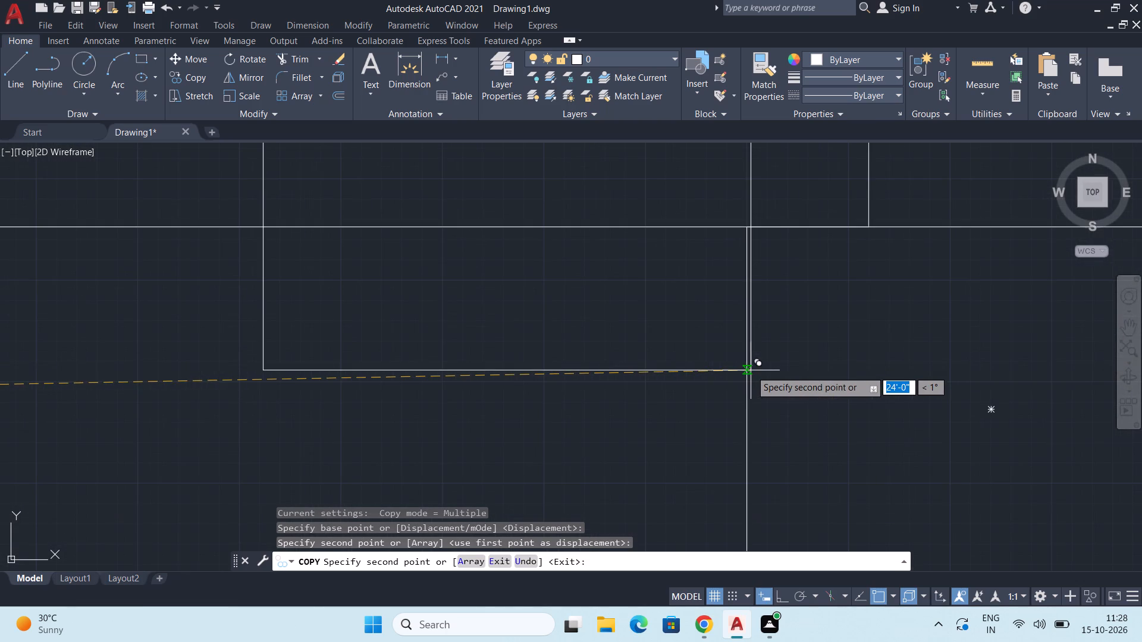
pyautogui.scroll(-2, 746, 385)
pyautogui.scroll(-2, 651, 406)
pyautogui.moveTo(583, 398); pyautogui.dragTo(604, 386, button='middle')
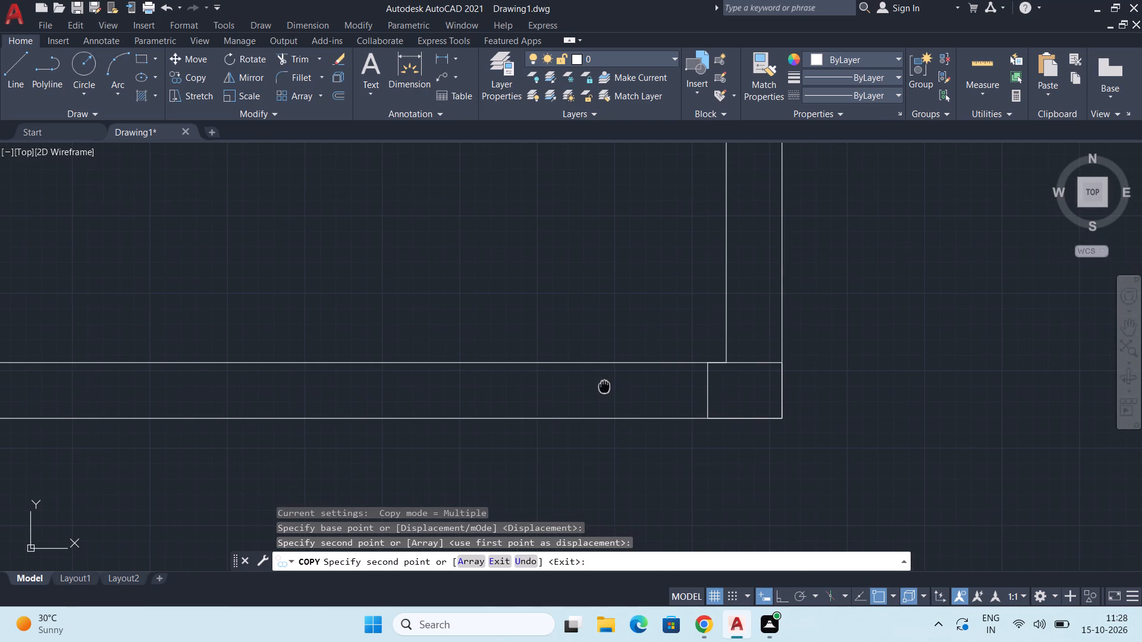
pyautogui.moveTo(604, 386); pyautogui.dragTo(780, 446, button='middle')
pyautogui.scroll(-1, 774, 449)
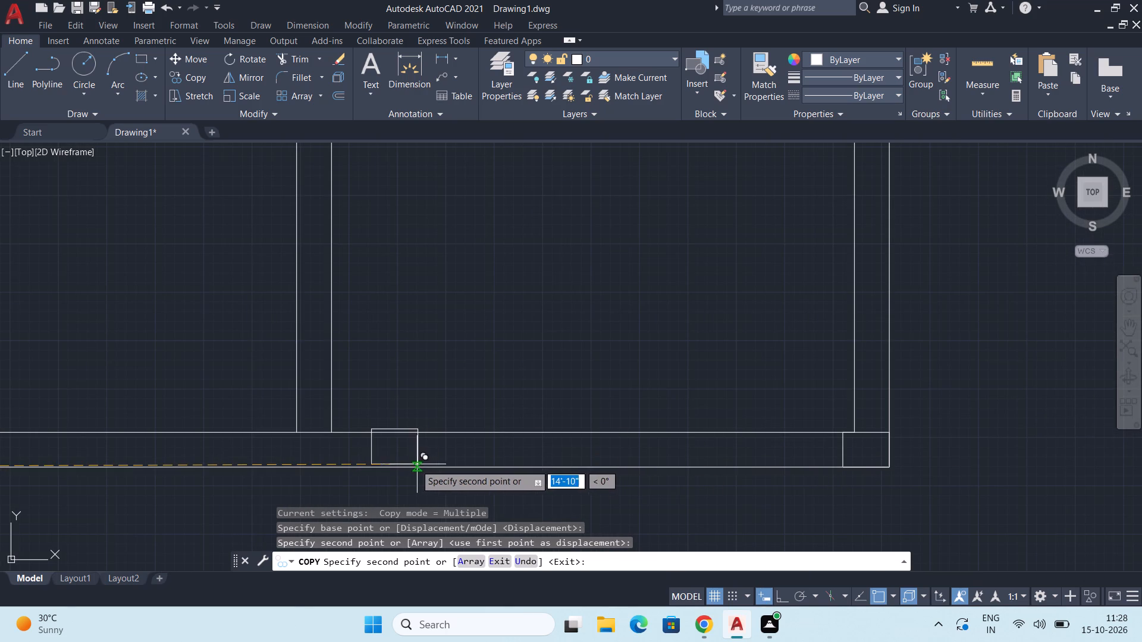
pyautogui.moveTo(378, 464); pyautogui.dragTo(575, 401, button='middle')
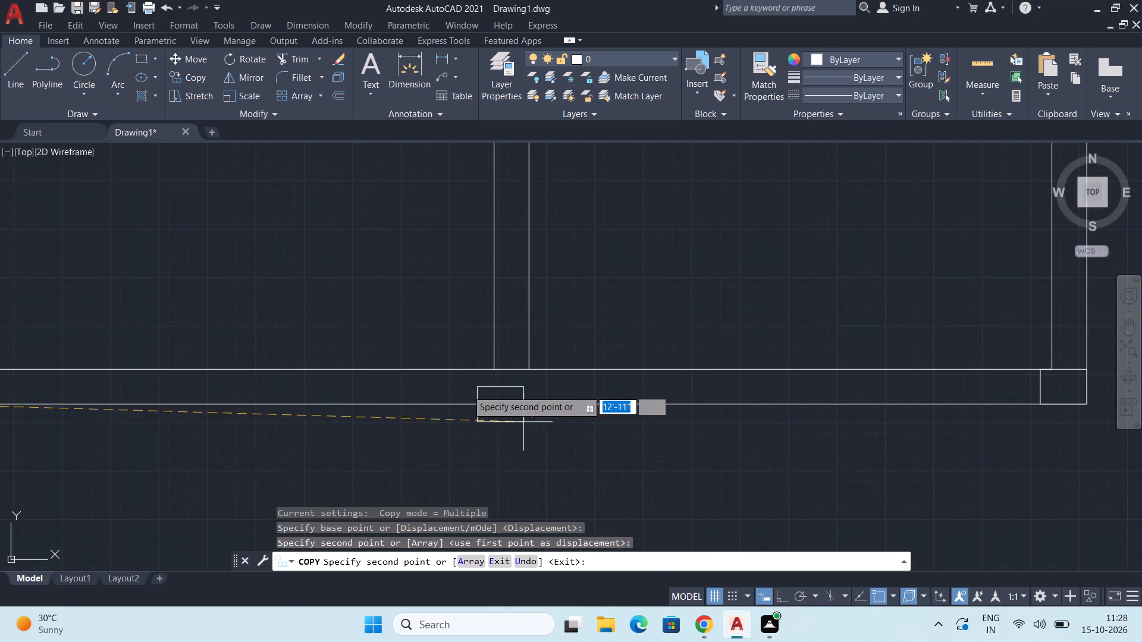
pyautogui.click(418, 327)
pyautogui.press('Escape')
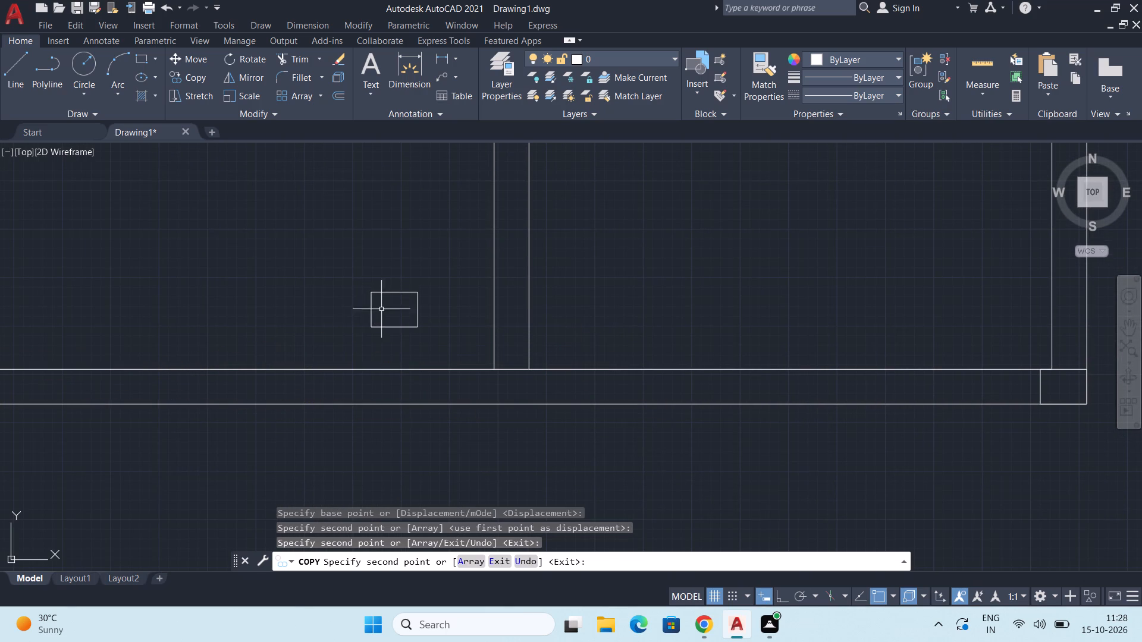
# Move that spare rectangle by its upper-left corner to where the central partition's left line meets the bottom wall's inner line.
pyautogui.click(337, 284)
pyautogui.click(466, 346)
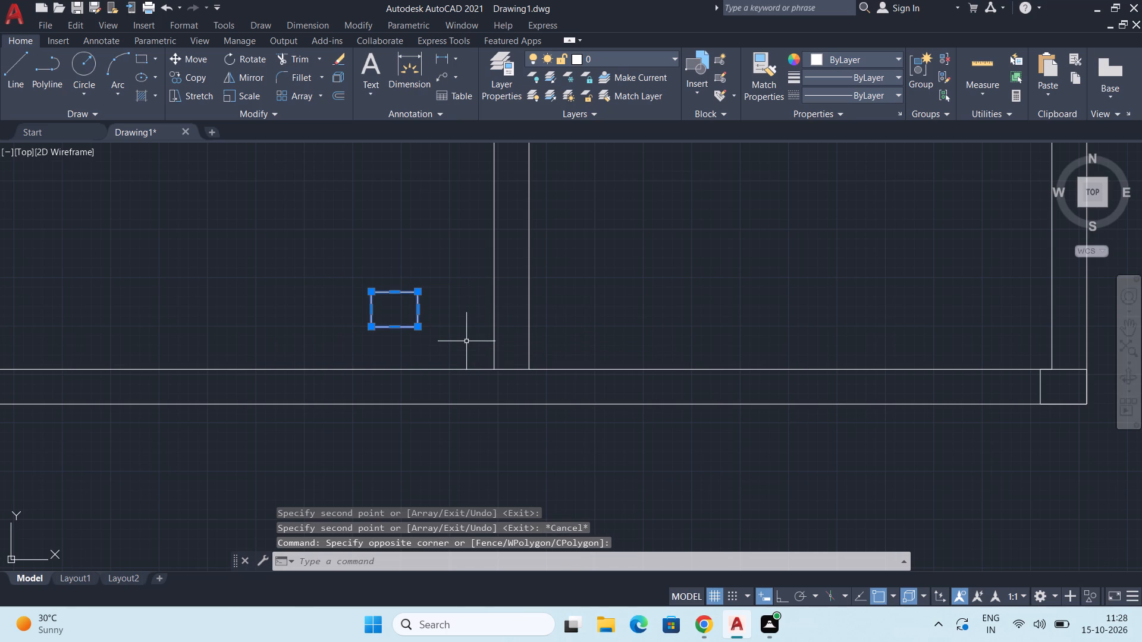
pyautogui.press('m')
pyautogui.press('Return')
pyautogui.click(369, 291)
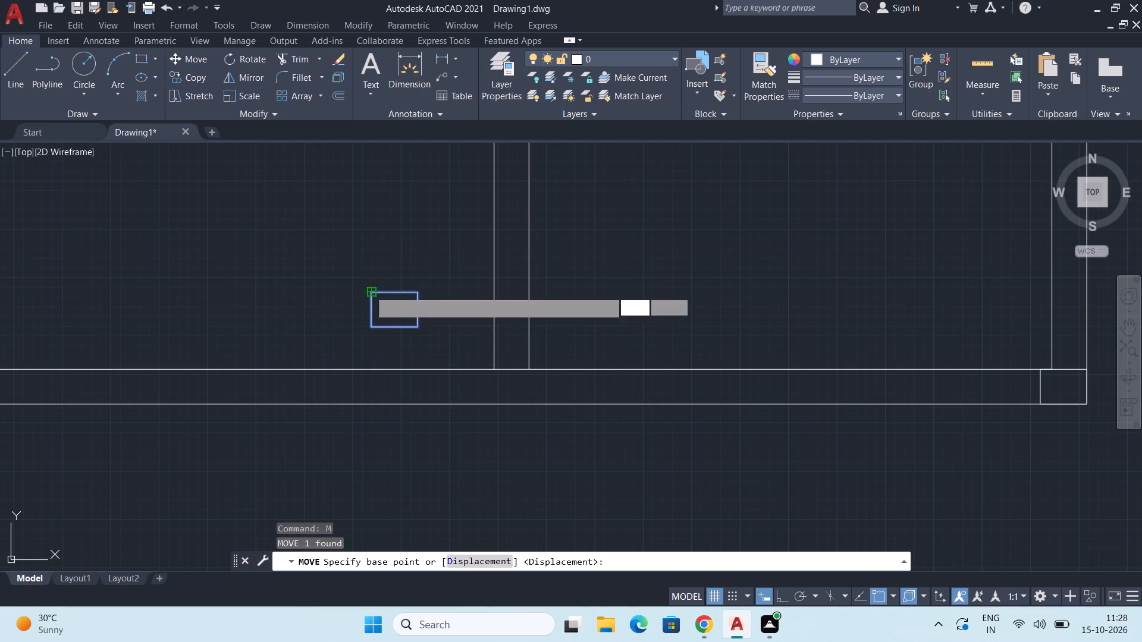
pyautogui.click(493, 371)
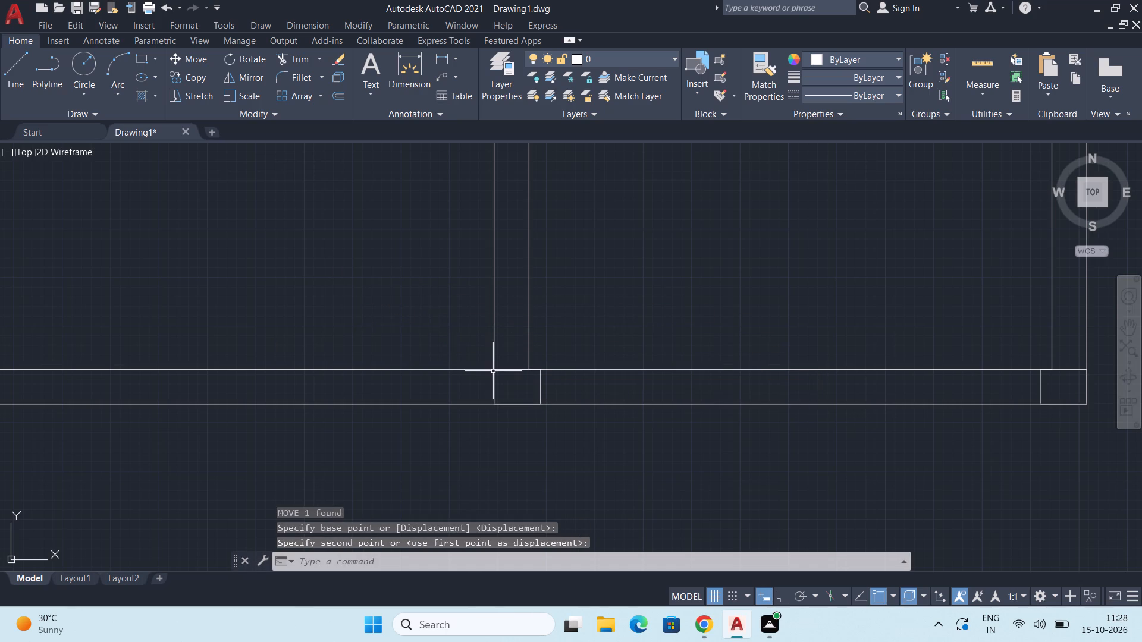
# Delete the spare rectangle just above the lower 9" partition, near the right outer wall.
pyautogui.scroll(-5, 525, 350)
pyautogui.moveTo(566, 320); pyautogui.dragTo(607, 418, button='middle')
pyautogui.scroll(2, 594, 420)
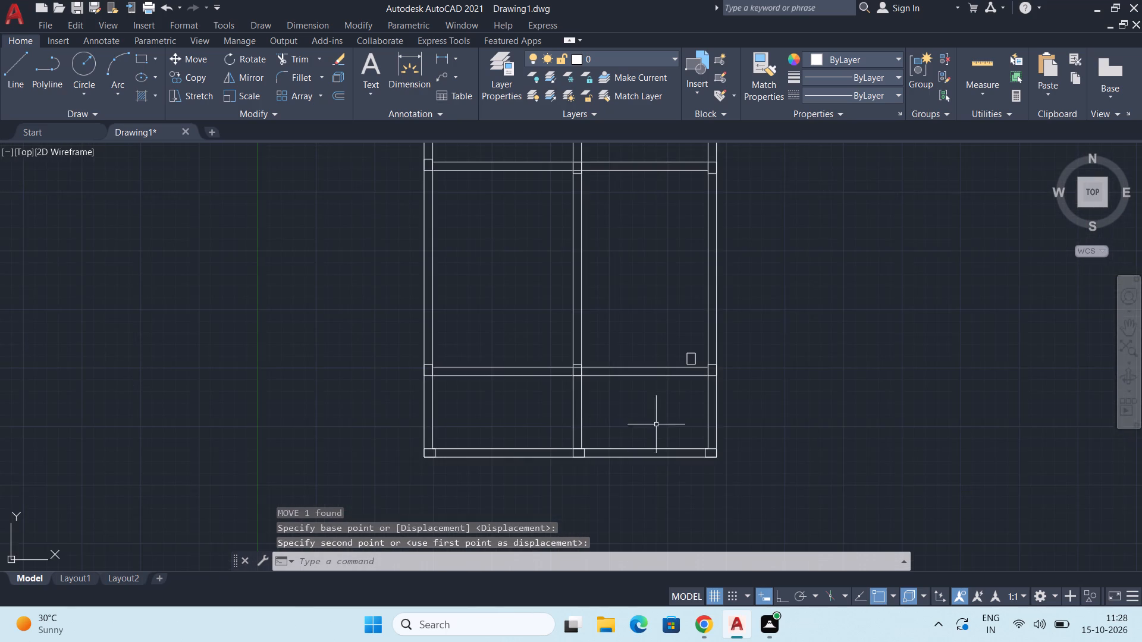
pyautogui.moveTo(692, 427); pyautogui.dragTo(571, 410, button='middle')
pyautogui.scroll(2, 609, 350)
pyautogui.scroll(1, 454, 328)
pyautogui.moveTo(496, 291); pyautogui.dragTo(506, 294)
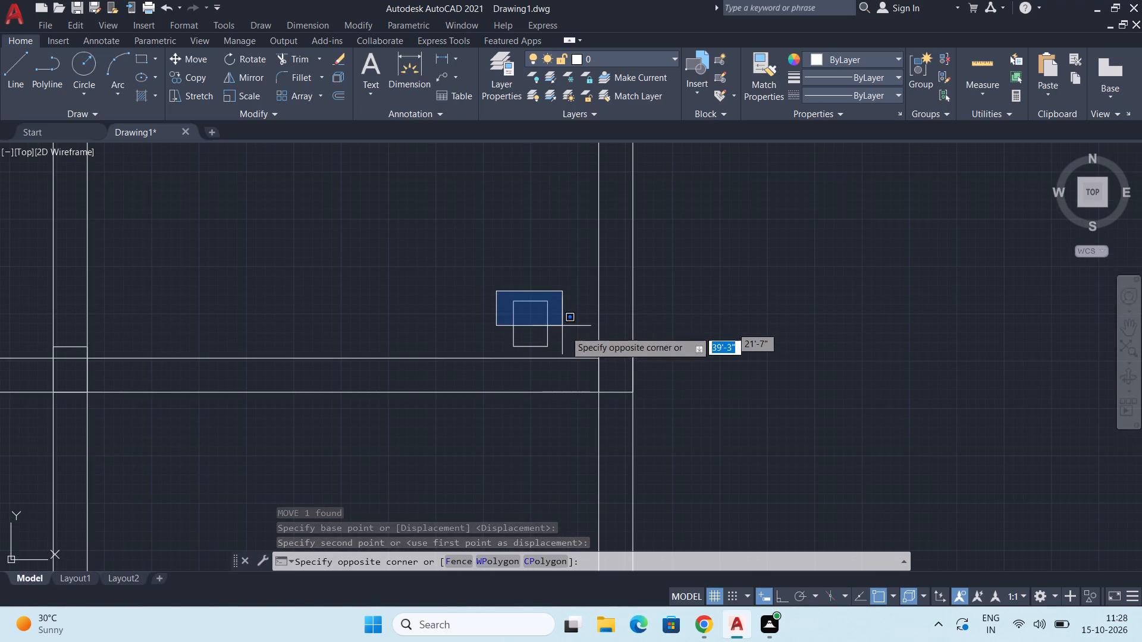
pyautogui.click(569, 353)
pyautogui.press('Delete')
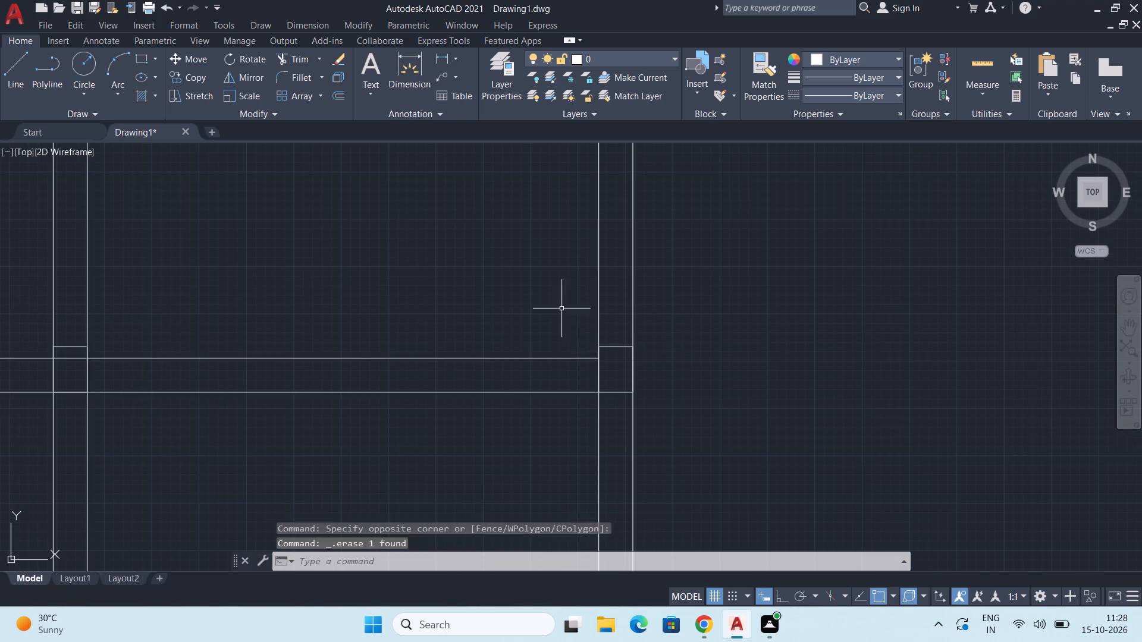
# Delete the spare rectangle outside the left outer wall, beside the upper 9" partition.
pyautogui.scroll(-5, 502, 301)
pyautogui.moveTo(368, 305); pyautogui.dragTo(498, 449, button='middle')
pyautogui.scroll(1, 443, 284)
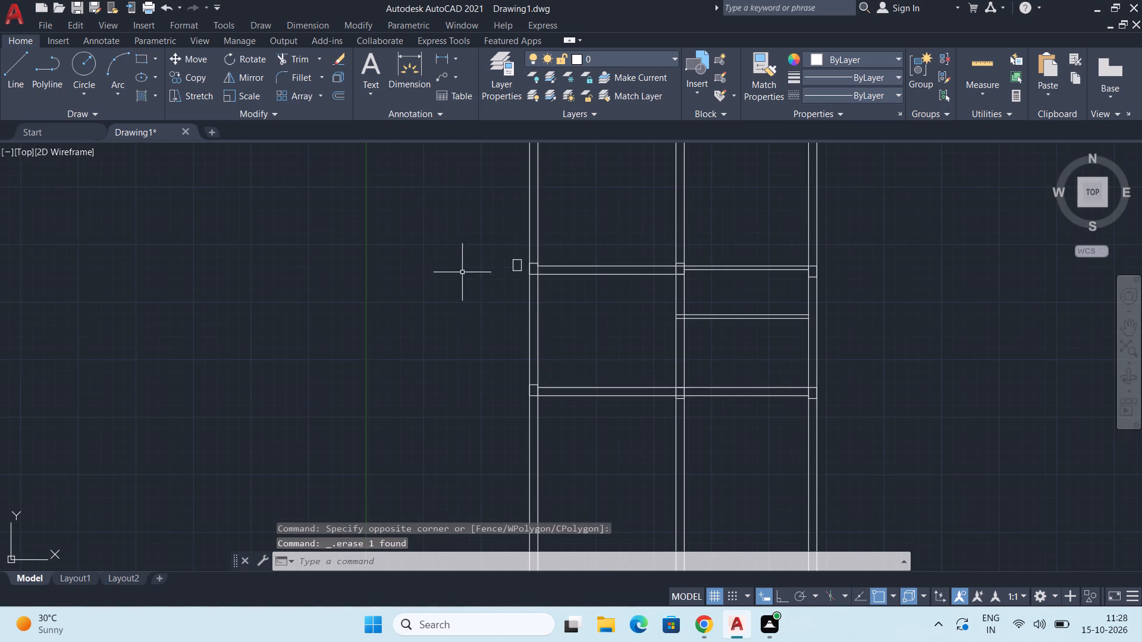
pyautogui.scroll(2, 526, 253)
pyautogui.click(506, 270)
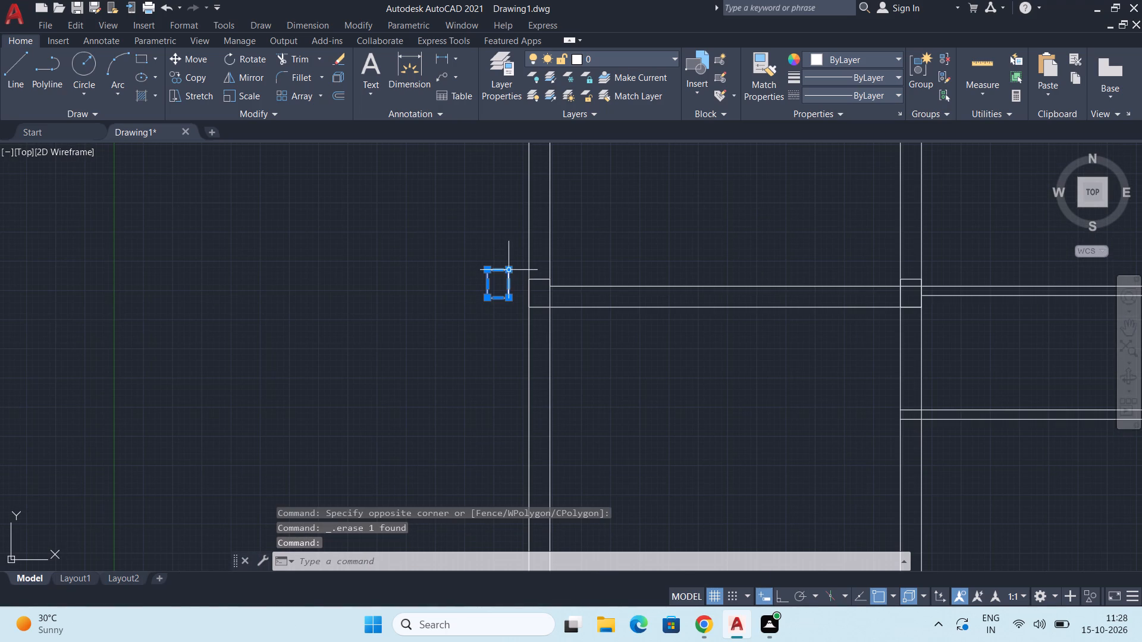
pyautogui.press('Delete')
pyautogui.scroll(-1, 724, 348)
pyautogui.press('Delete')
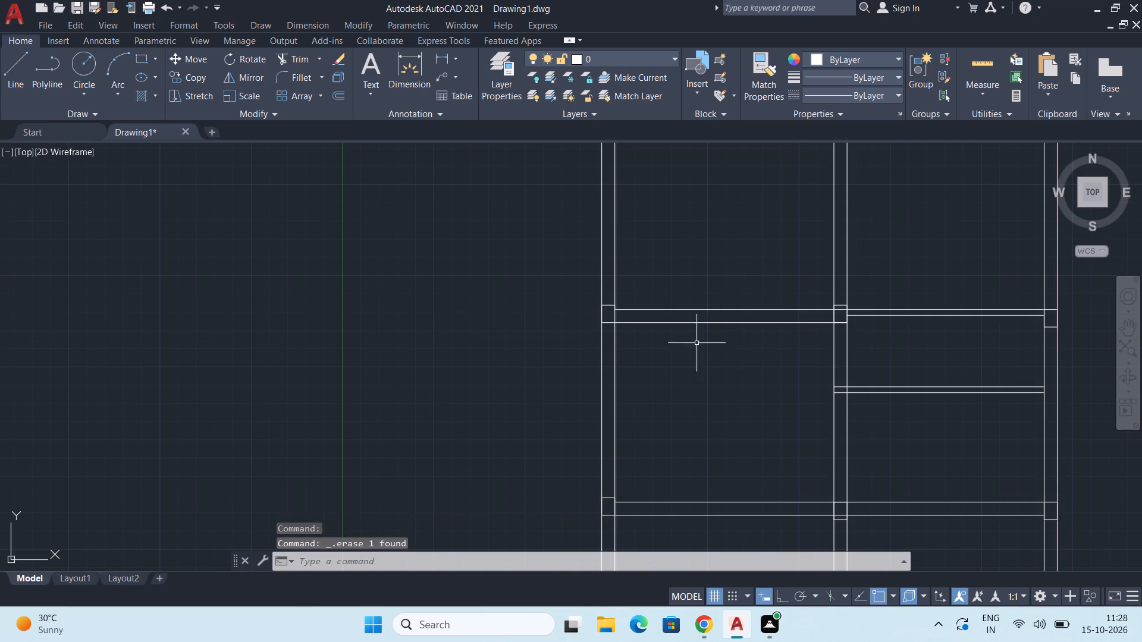
# Trim the middle 9" partition's lower line where it crosses the rectangle at the central vertical partition.
pyautogui.moveTo(607, 355); pyautogui.dragTo(566, 335, button='middle')
pyautogui.press('t')
pyautogui.press('r')
pyautogui.press('Return')
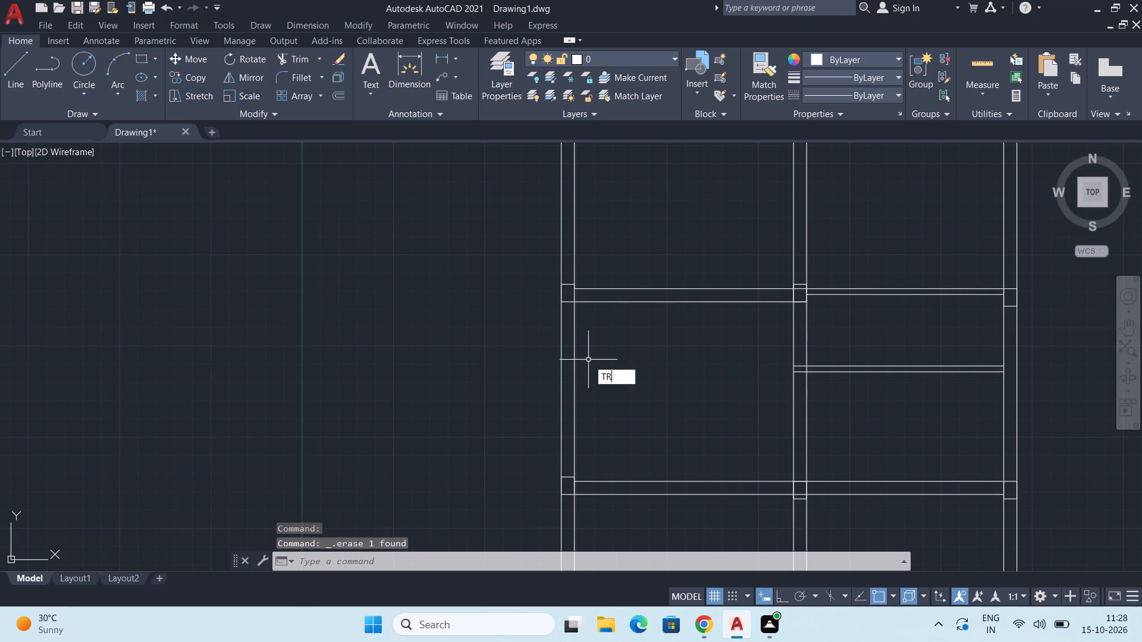
pyautogui.scroll(2, 597, 408)
pyautogui.scroll(2, 560, 461)
pyautogui.scroll(-2, 604, 428)
pyautogui.moveTo(643, 427); pyautogui.dragTo(653, 415, button='middle')
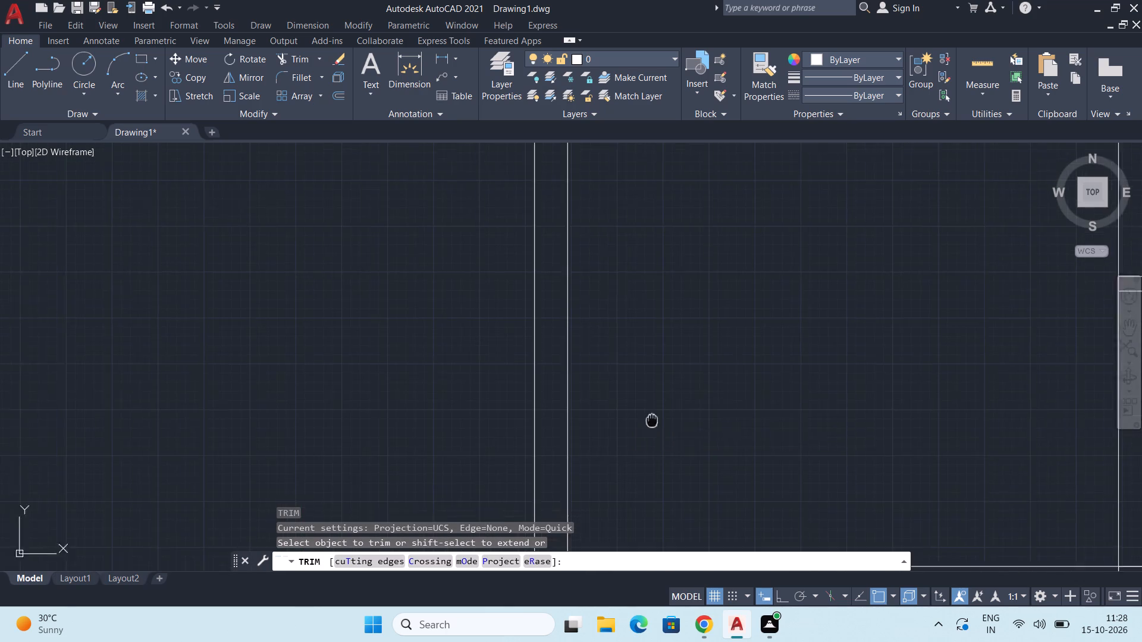
pyautogui.moveTo(653, 415); pyautogui.dragTo(622, 307, button='middle')
pyautogui.moveTo(727, 374); pyautogui.dragTo(650, 346, button='middle')
pyautogui.scroll(-2, 767, 370)
pyautogui.moveTo(786, 410); pyautogui.dragTo(615, 379, button='middle')
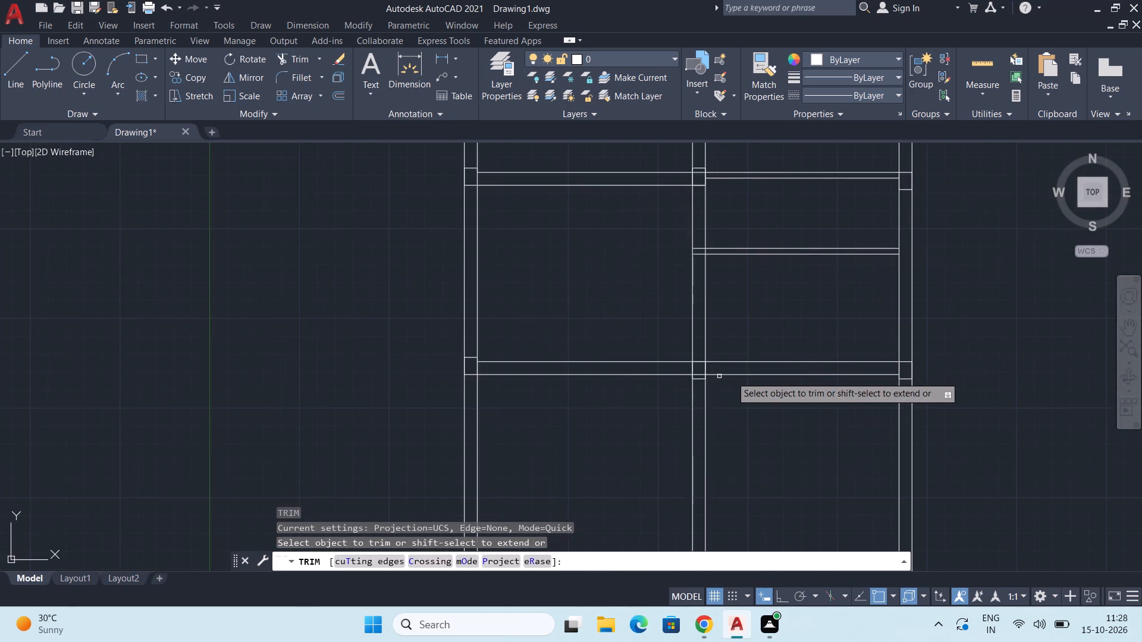
pyautogui.scroll(4, 752, 380)
pyautogui.moveTo(433, 341); pyautogui.dragTo(485, 338, button='middle')
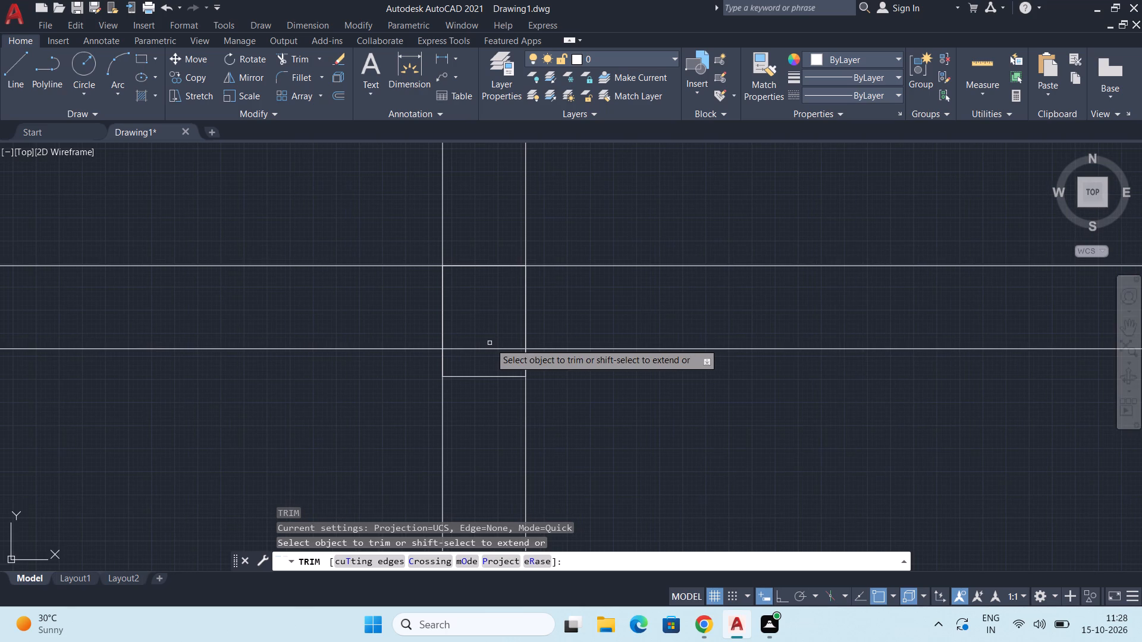
pyautogui.click(488, 348)
# Trim the lower 9" partition's upper line inside the rectangle at its junction with the central partition.
pyautogui.scroll(-5, 516, 311)
pyautogui.moveTo(638, 427); pyautogui.dragTo(645, 379, button='middle')
pyautogui.moveTo(615, 456); pyautogui.dragTo(632, 374, button='middle')
pyautogui.scroll(4, 591, 410)
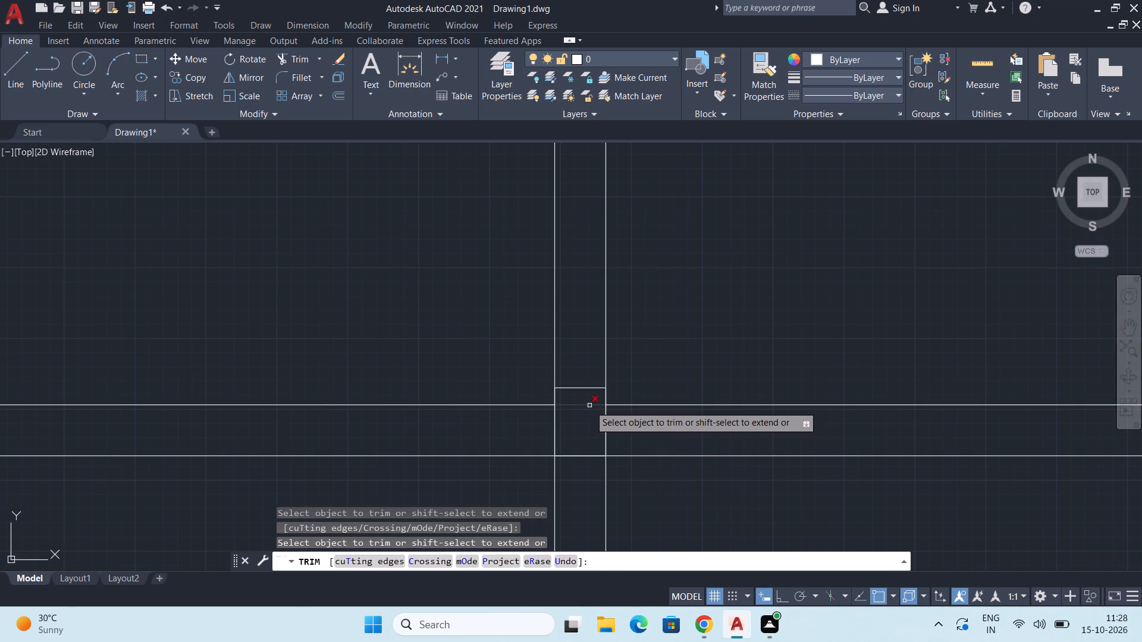
pyautogui.click(589, 405)
# Trim the upper 9" partition's upper line inside the rectangle at its junction with the central partition.
pyautogui.scroll(-5, 585, 458)
pyautogui.moveTo(640, 493); pyautogui.dragTo(661, 402, button='middle')
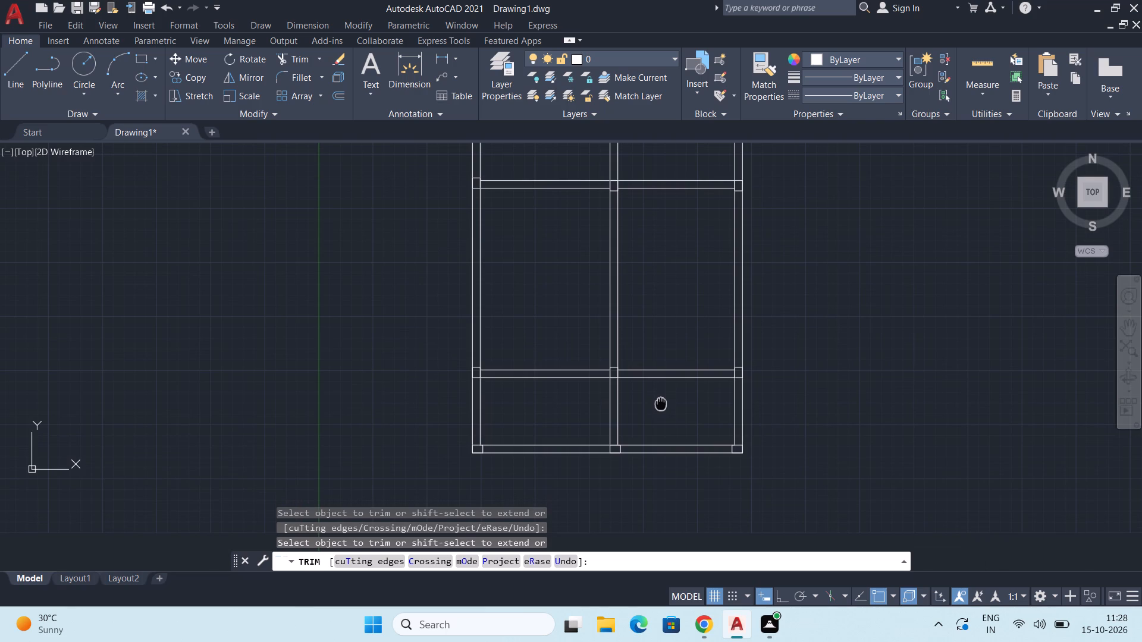
pyautogui.moveTo(661, 402); pyautogui.dragTo(663, 513, button='middle')
pyautogui.moveTo(675, 380); pyautogui.dragTo(684, 445, button='middle')
pyautogui.moveTo(697, 378); pyautogui.dragTo(705, 448, button='middle')
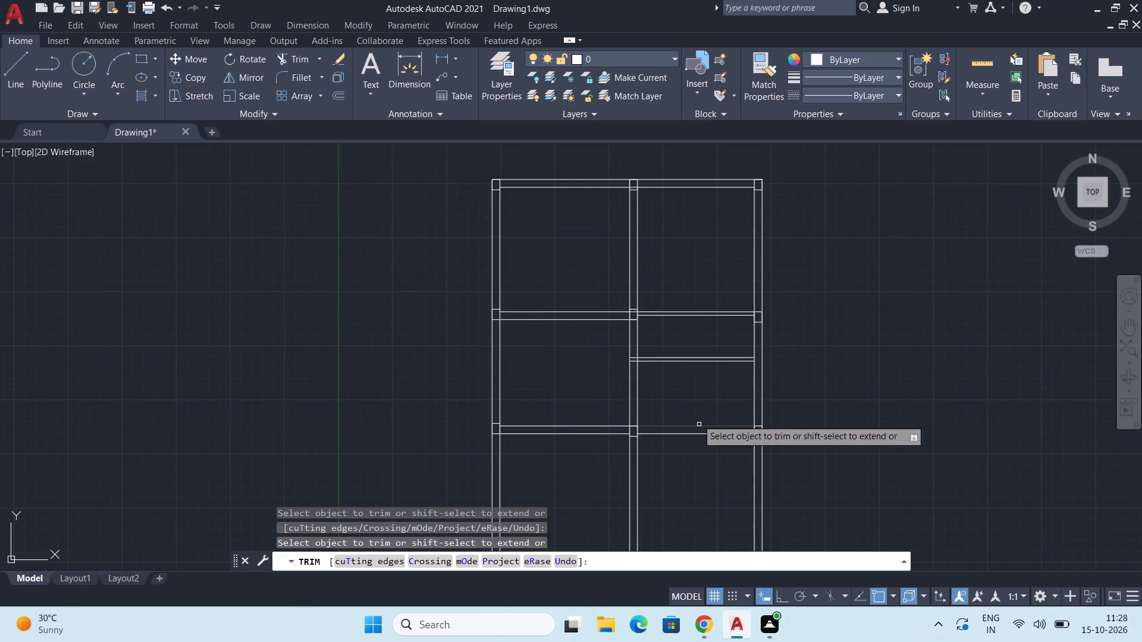
pyautogui.scroll(4, 644, 326)
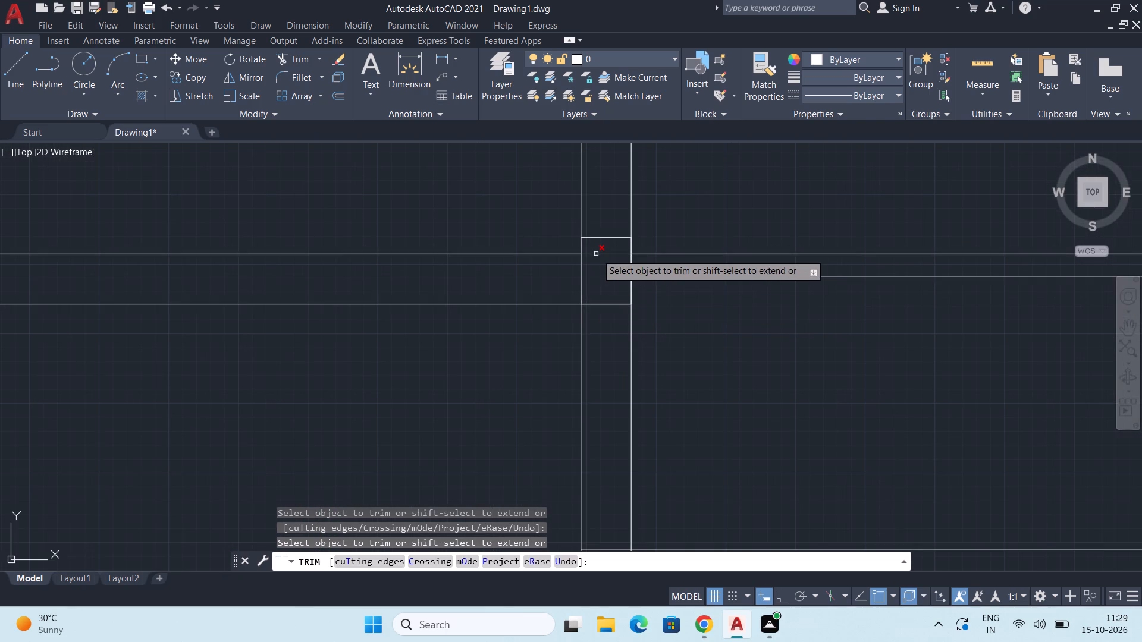
pyautogui.click(598, 254)
# Trim the top wall's inner line inside the rectangle at the central partition, and end the Trim command.
pyautogui.scroll(-3, 674, 306)
pyautogui.scroll(-1, 864, 437)
pyautogui.moveTo(864, 438); pyautogui.dragTo(843, 437, button='middle')
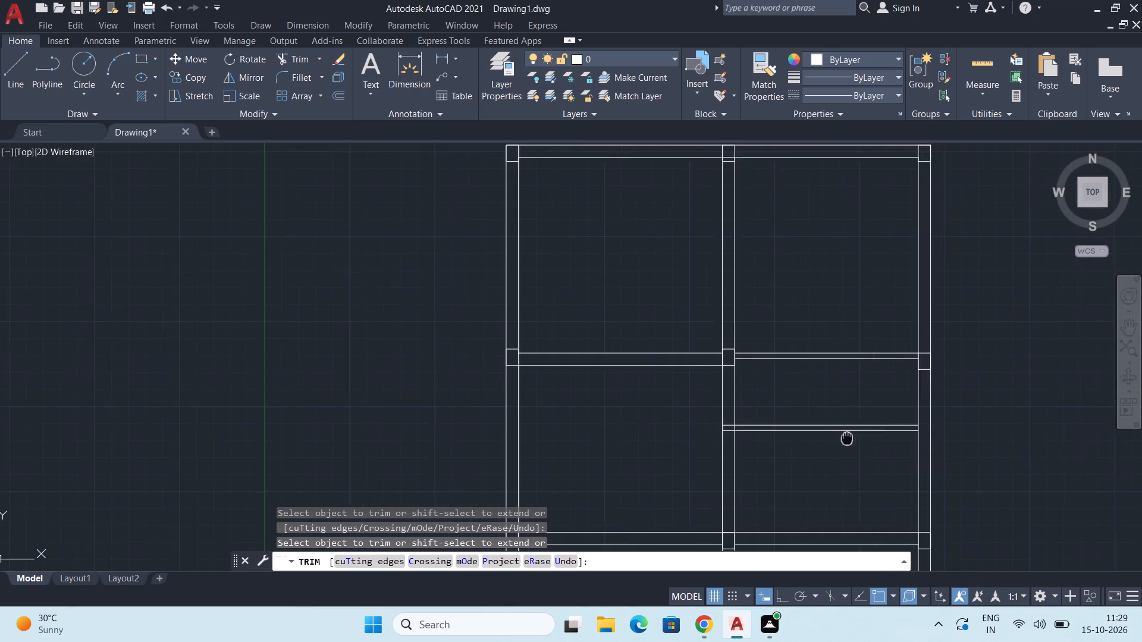
pyautogui.moveTo(843, 437); pyautogui.dragTo(773, 474, button='middle')
pyautogui.moveTo(729, 363); pyautogui.dragTo(743, 448, button='middle')
pyautogui.scroll(2, 660, 306)
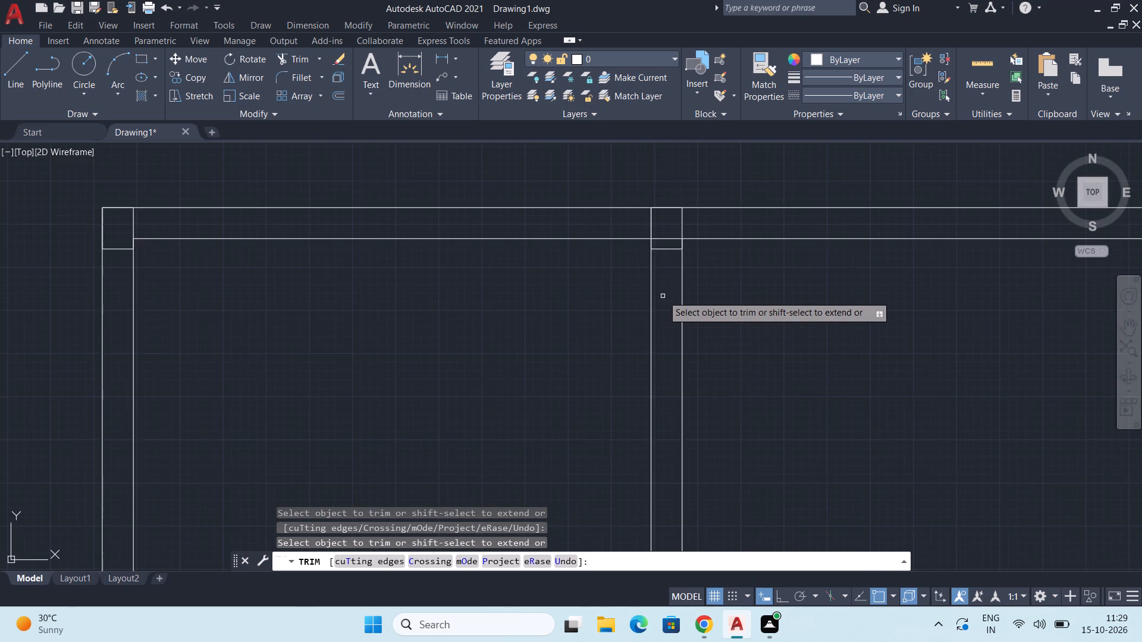
pyautogui.scroll(2, 663, 295)
pyautogui.moveTo(666, 307); pyautogui.dragTo(688, 454, button='middle')
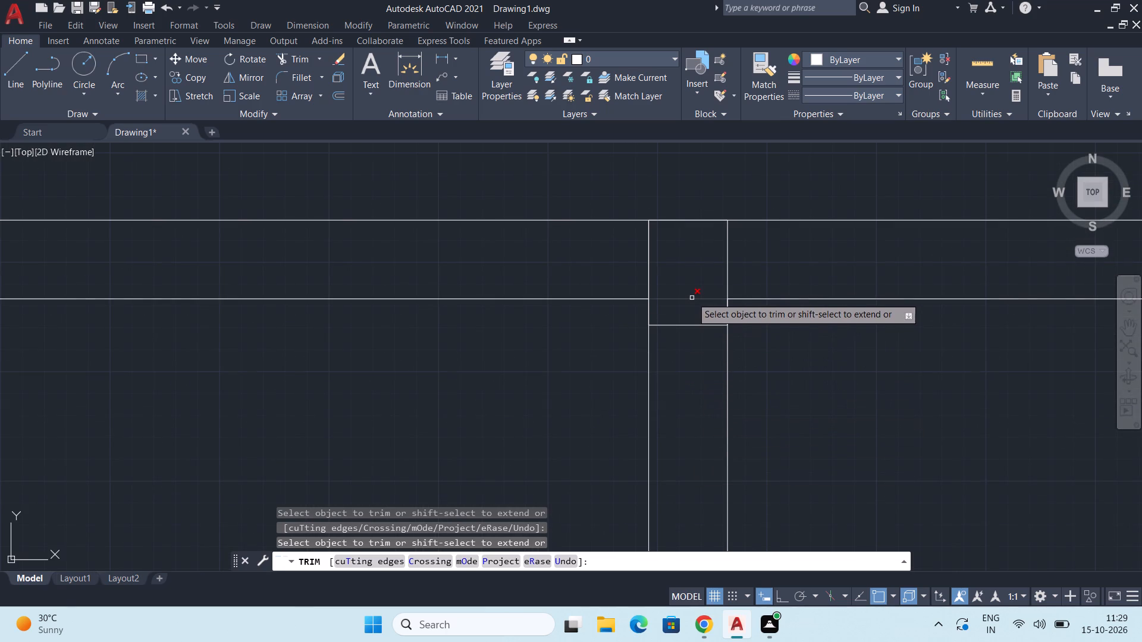
pyautogui.click(692, 297)
pyautogui.scroll(-5, 921, 413)
pyautogui.moveTo(974, 455); pyautogui.dragTo(670, 363, button='middle')
pyautogui.press('space')
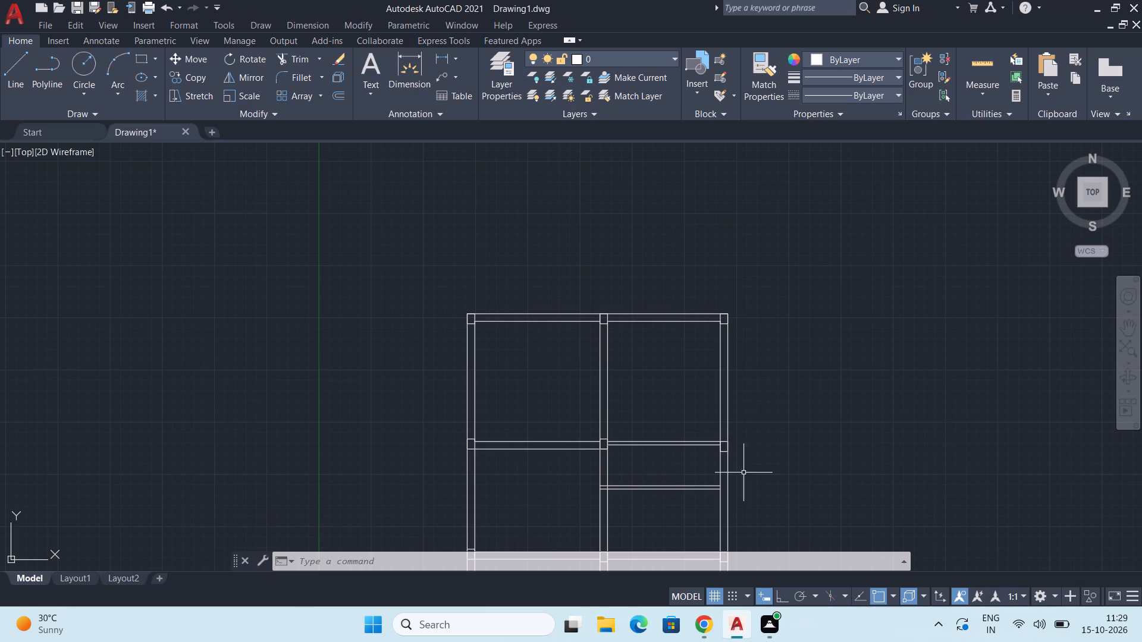
# Draw a horizontal 9" line across the central vertical partition, a short distance above the lower of the two 4" partitions.
pyautogui.moveTo(700, 493); pyautogui.dragTo(717, 389, button='middle')
pyautogui.scroll(-1, 721, 377)
pyautogui.scroll(1, 723, 380)
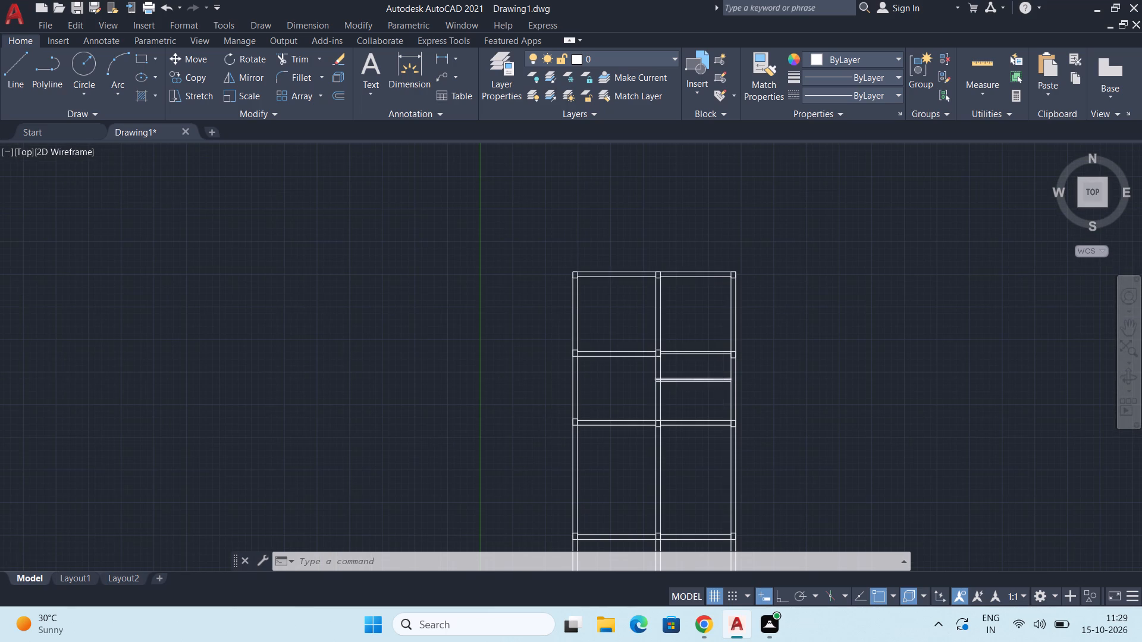
pyautogui.scroll(-1, 726, 380)
pyautogui.moveTo(732, 380); pyautogui.dragTo(711, 344, button='middle')
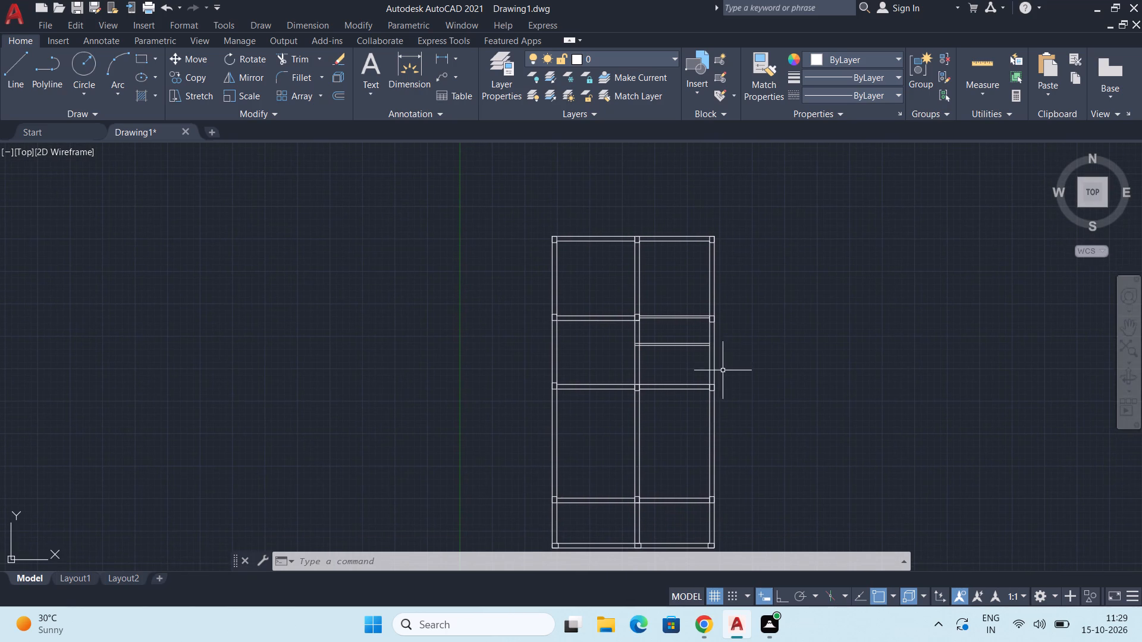
pyautogui.moveTo(723, 370); pyautogui.dragTo(711, 362, button='middle')
pyautogui.scroll(3, 642, 366)
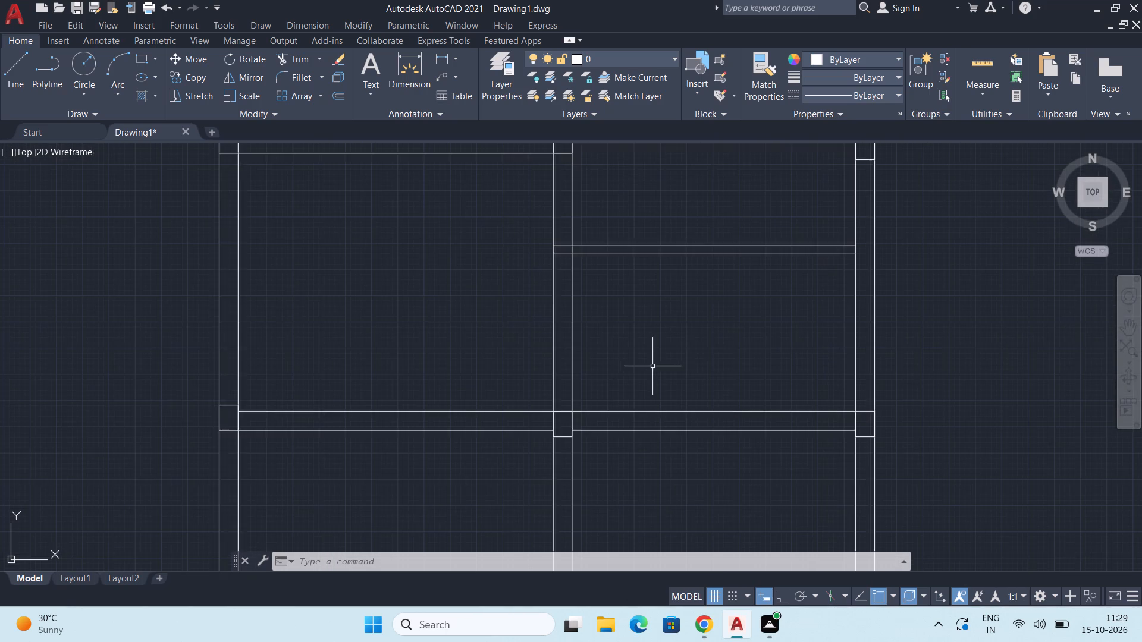
pyautogui.moveTo(652, 366); pyautogui.dragTo(647, 426, button='middle')
pyautogui.press('l')
pyautogui.press('Return')
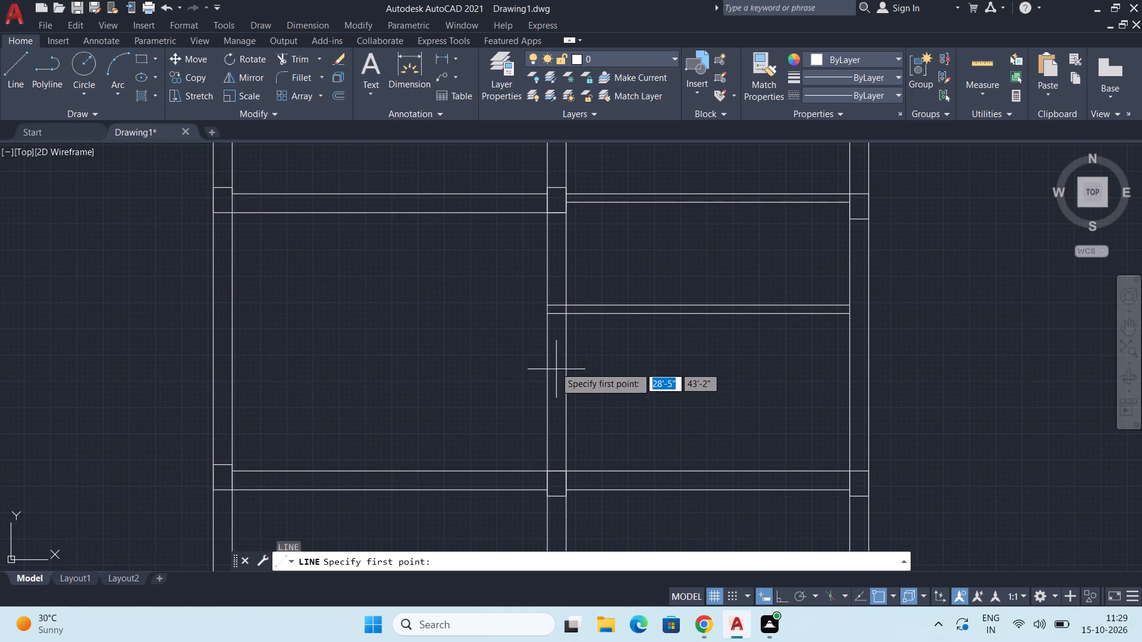
pyautogui.scroll(2, 553, 353)
pyautogui.moveTo(555, 348); pyautogui.dragTo(559, 419, button='middle')
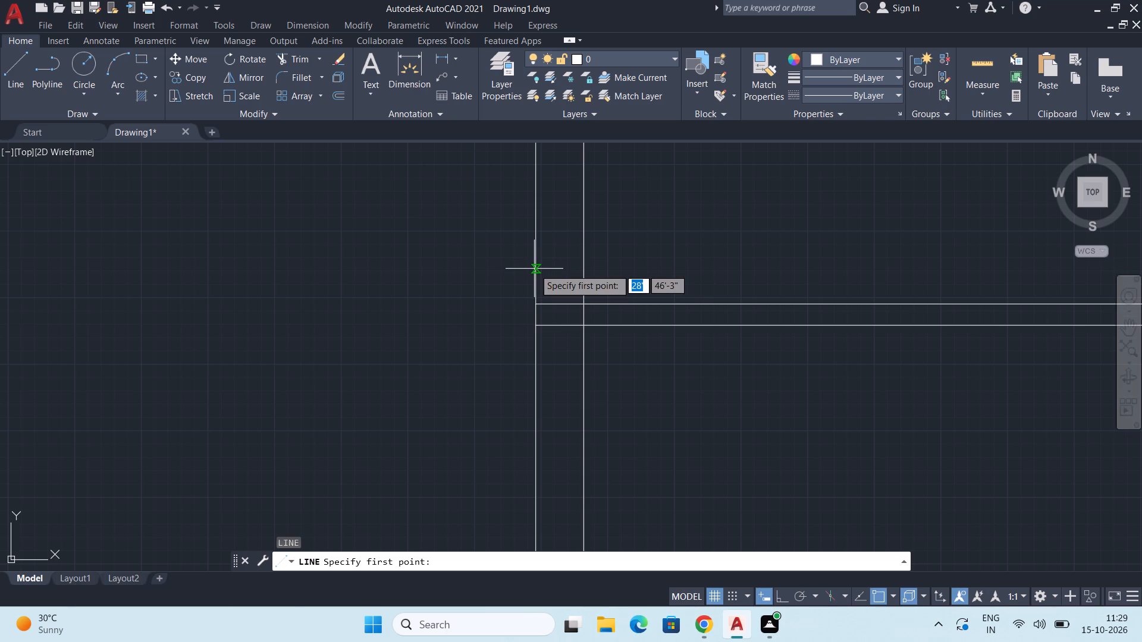
pyautogui.scroll(1, 534, 273)
pyautogui.scroll(-3, 536, 257)
pyautogui.scroll(2, 537, 260)
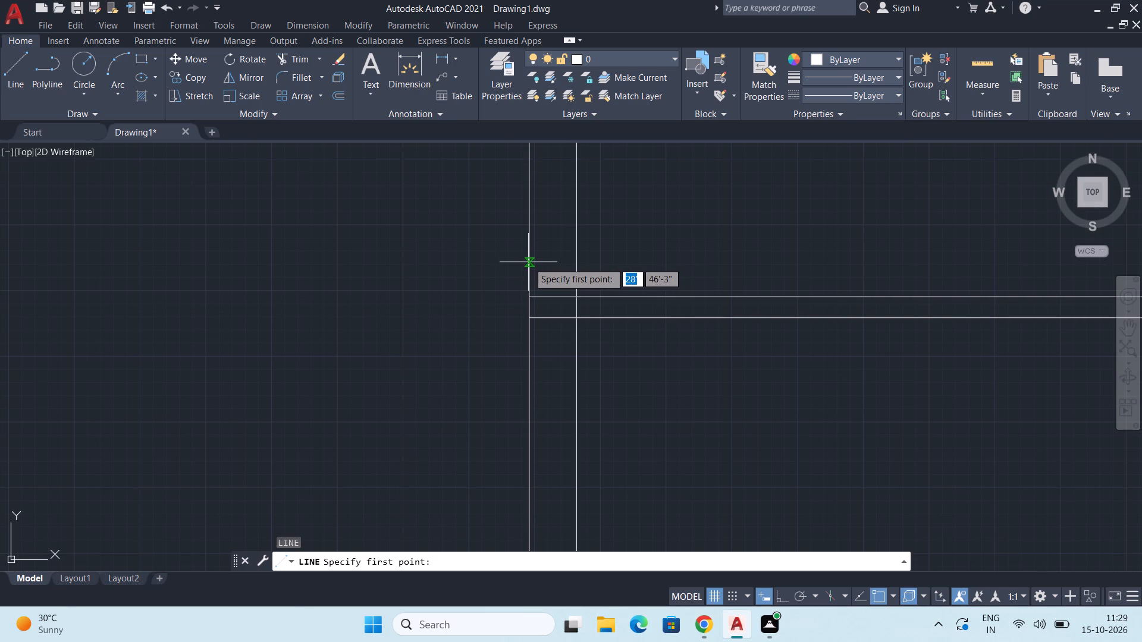
pyautogui.click(529, 264)
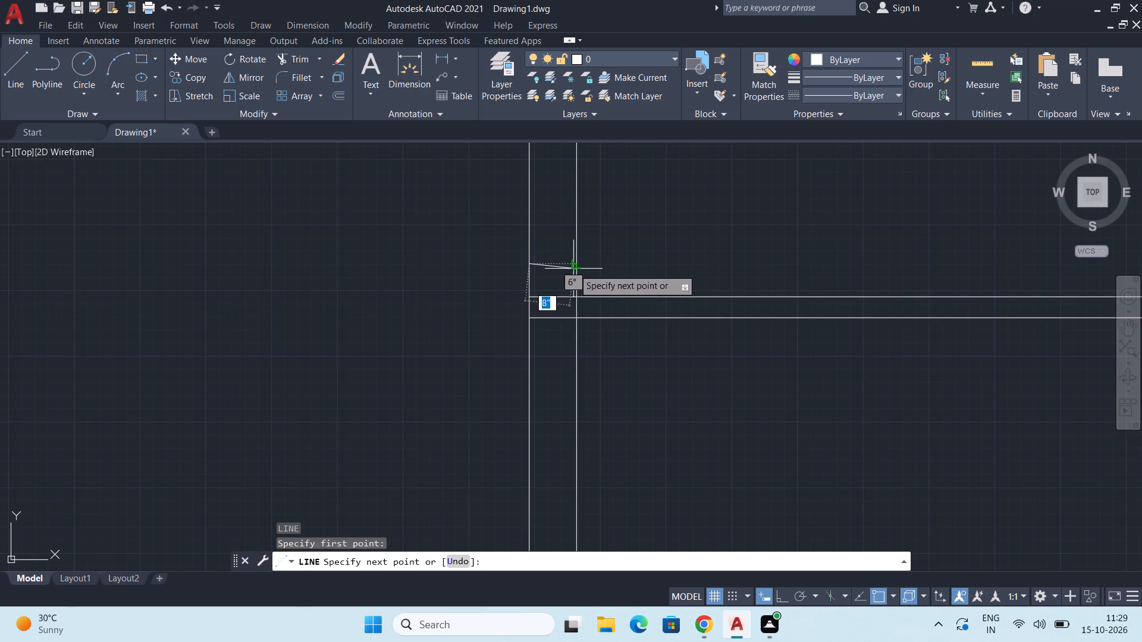
pyautogui.click(579, 264)
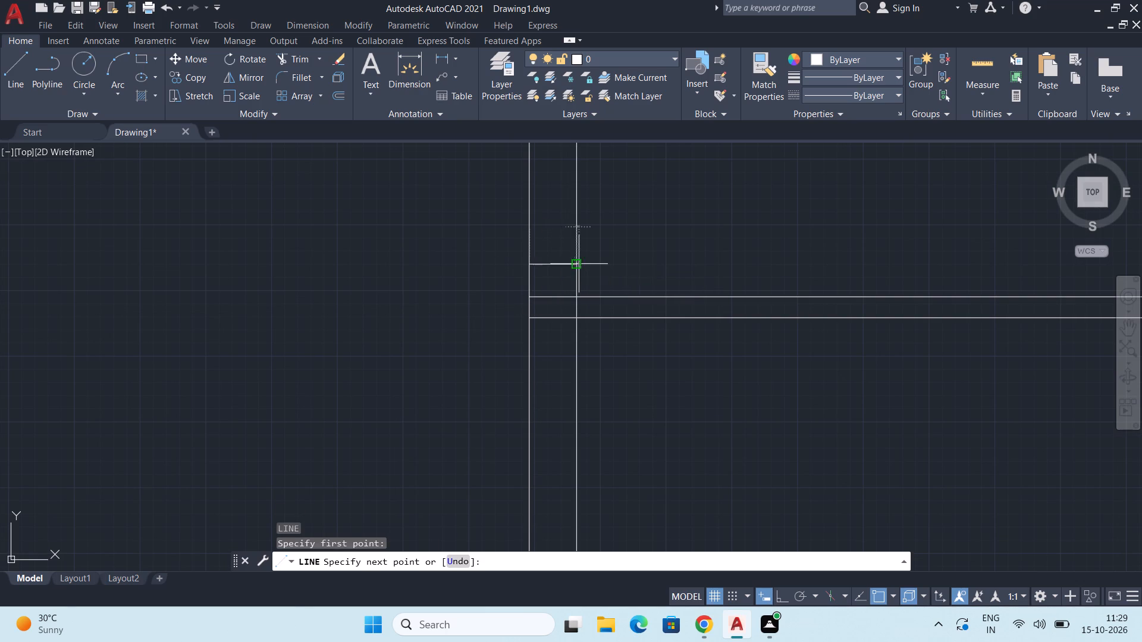
pyautogui.press('Escape')
# Mirror the short crossing line about the 4" partition's horizontal centre line, keeping the source line.
pyautogui.scroll(-1, 575, 283)
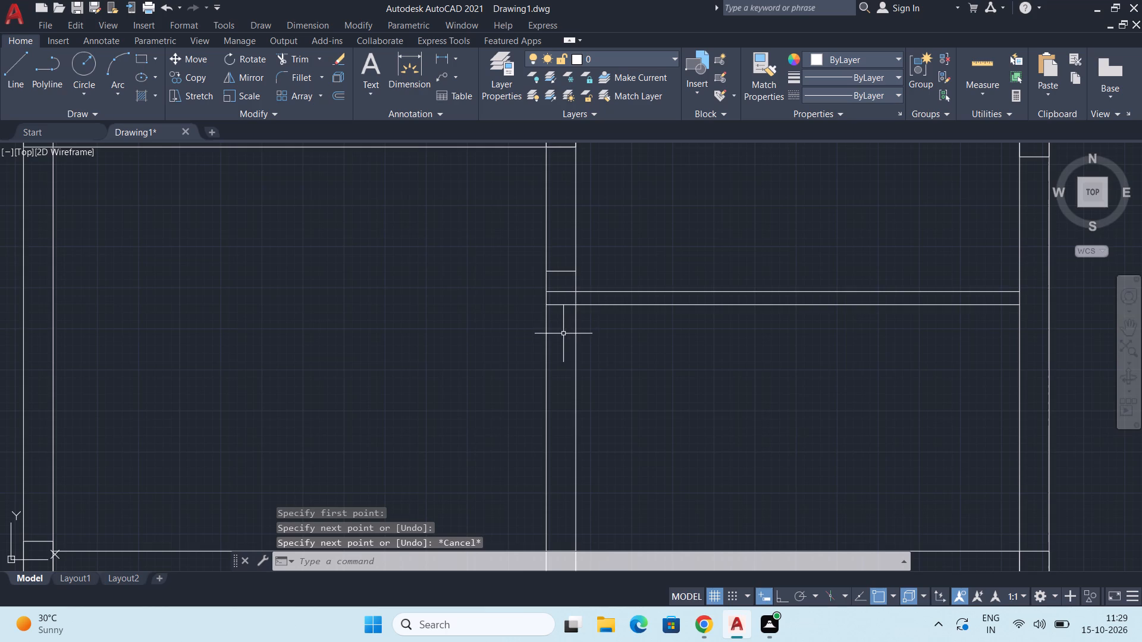
pyautogui.moveTo(565, 333); pyautogui.dragTo(562, 325, button='middle')
pyautogui.scroll(1, 545, 260)
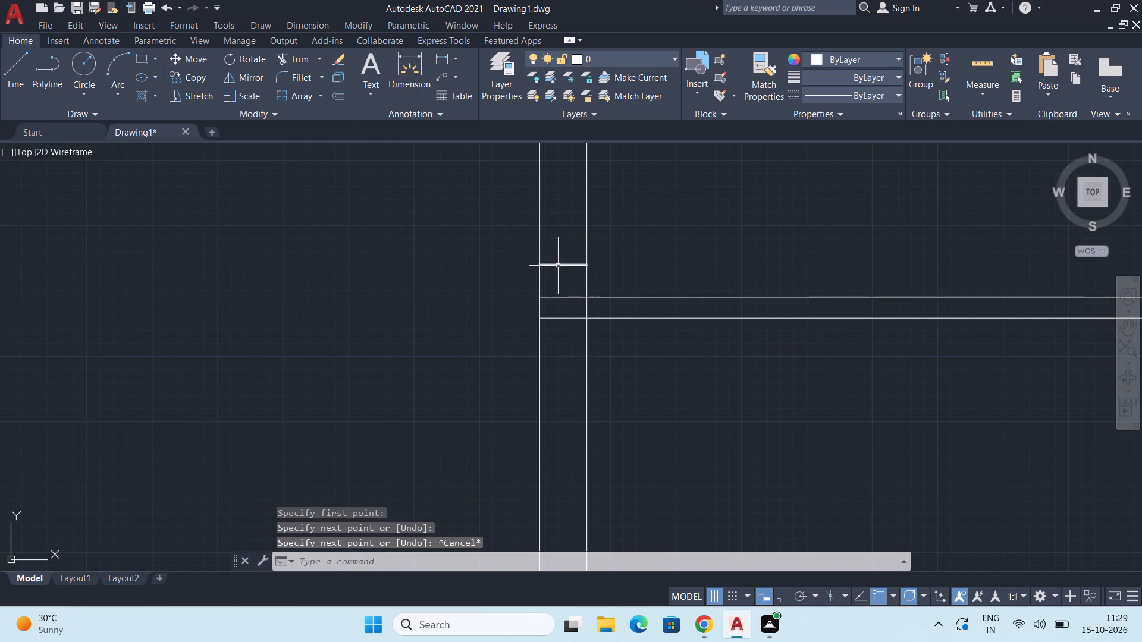
pyautogui.click(559, 265)
pyautogui.press('m')
pyautogui.press('i')
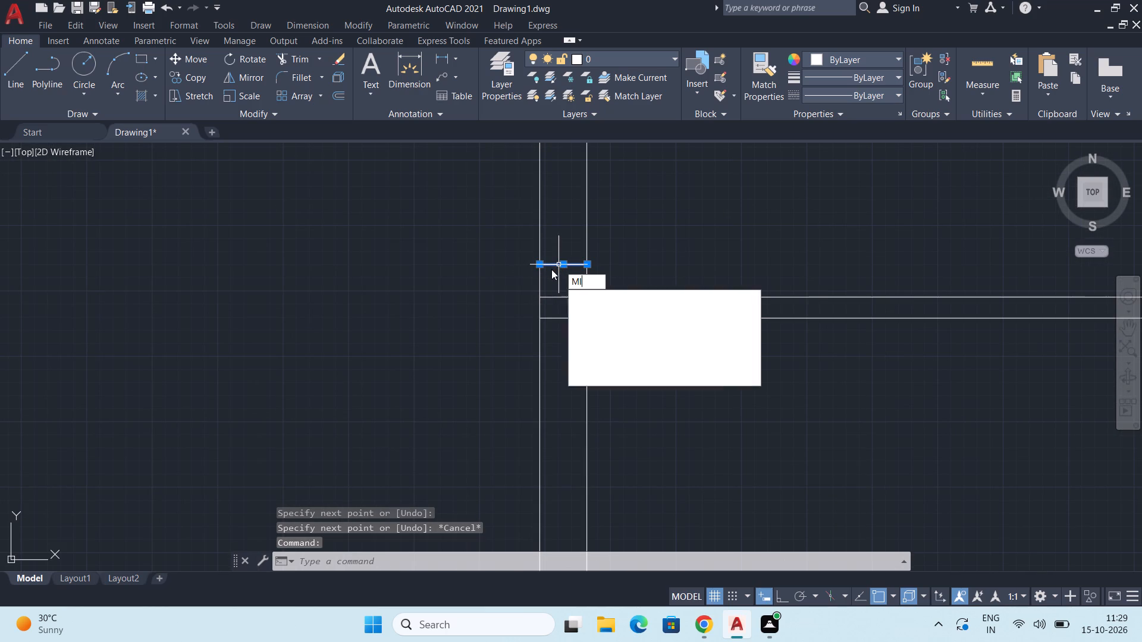
pyautogui.press('Return')
pyautogui.scroll(2, 544, 323)
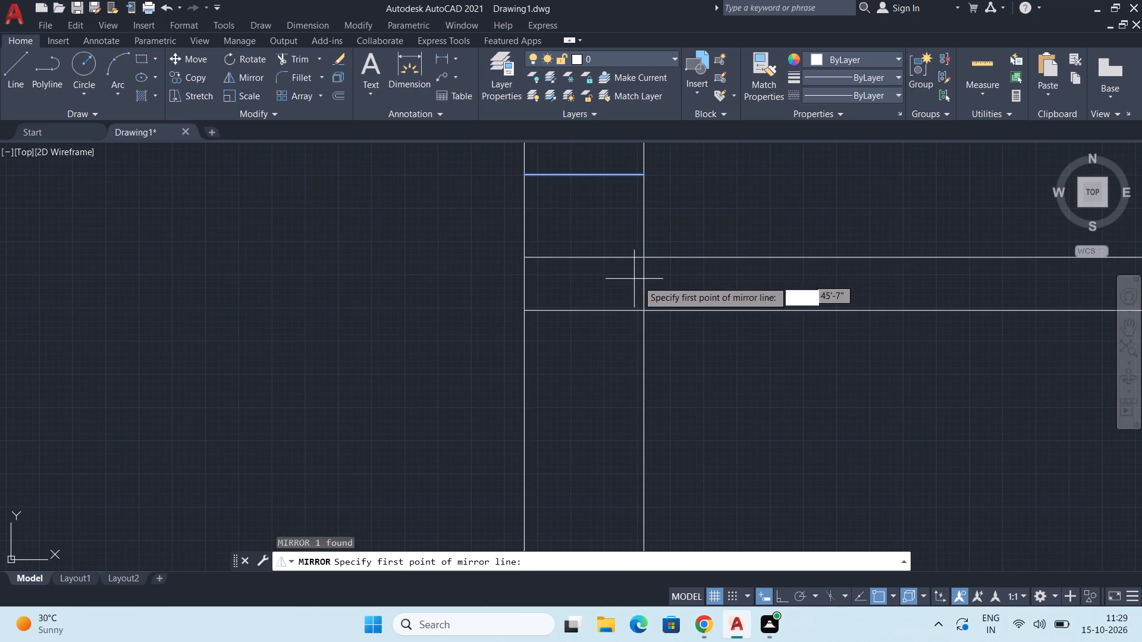
pyautogui.scroll(1, 643, 287)
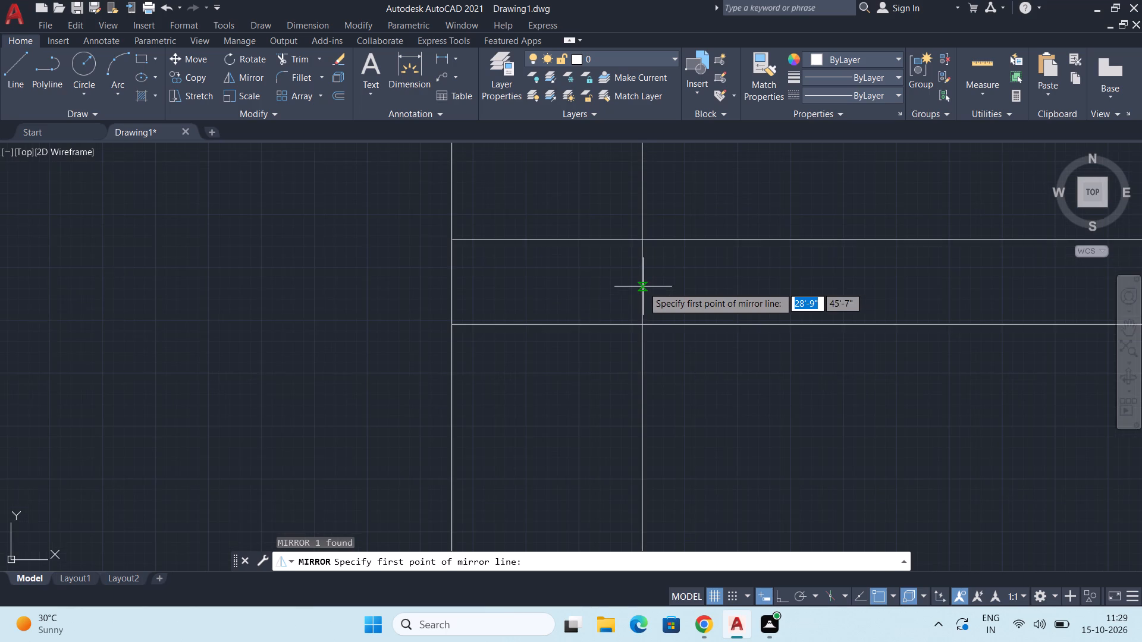
pyautogui.scroll(1, 643, 287)
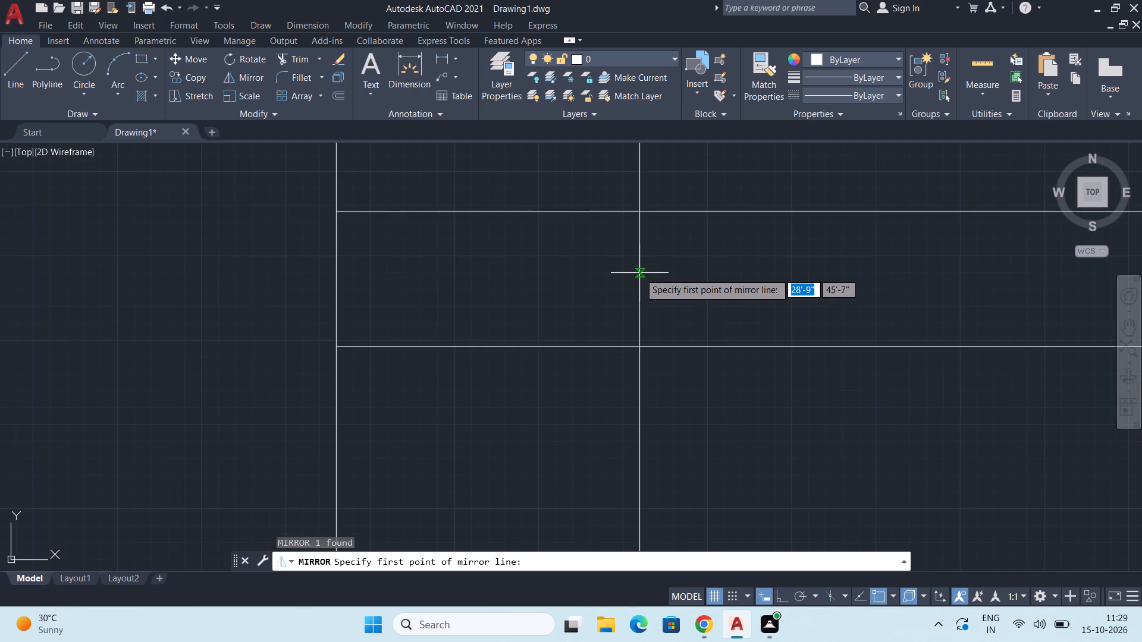
pyautogui.click(639, 273)
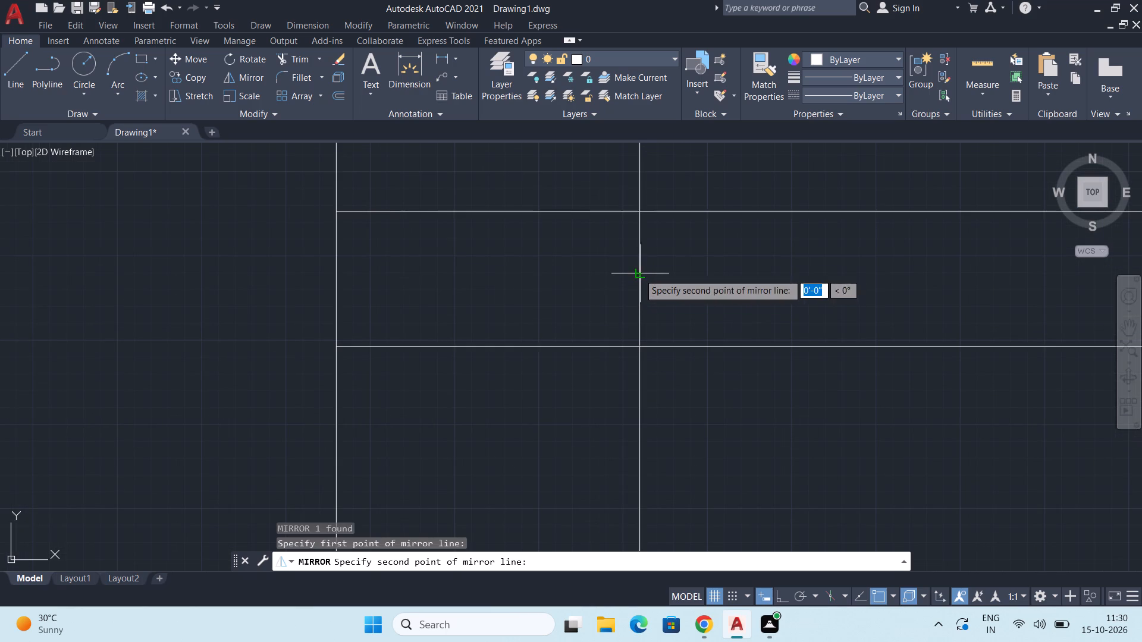
pyautogui.click(336, 273)
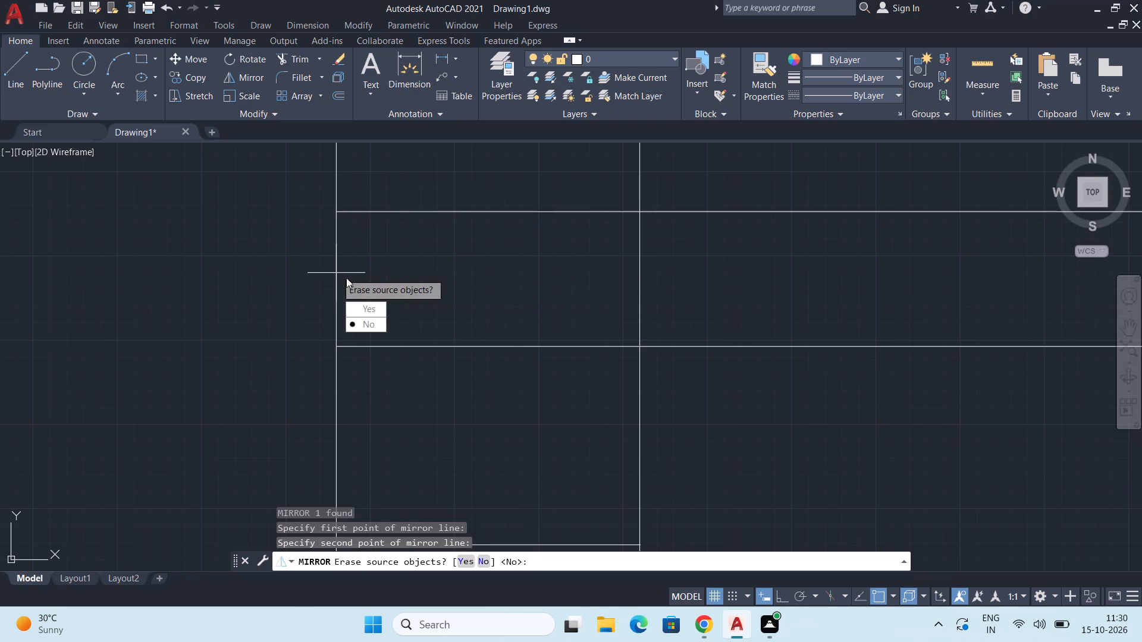
pyautogui.moveTo(377, 326); pyautogui.dragTo(336, 273)
pyautogui.scroll(-2, 386, 265)
pyautogui.moveTo(469, 301); pyautogui.dragTo(446, 315, button='middle')
pyautogui.scroll(-2, 459, 309)
pyautogui.moveTo(466, 331); pyautogui.dragTo(459, 336, button='middle')
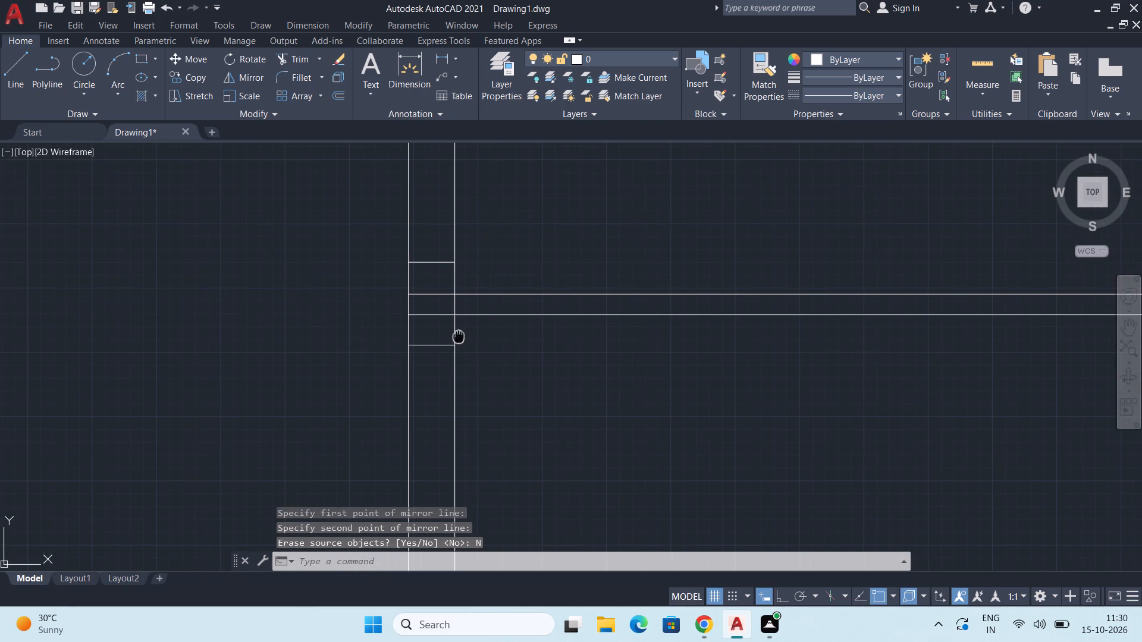
# Examine the partition junctions and wall corners across the upper part of the floor plan.
pyautogui.moveTo(459, 336); pyautogui.dragTo(458, 336, button='middle')
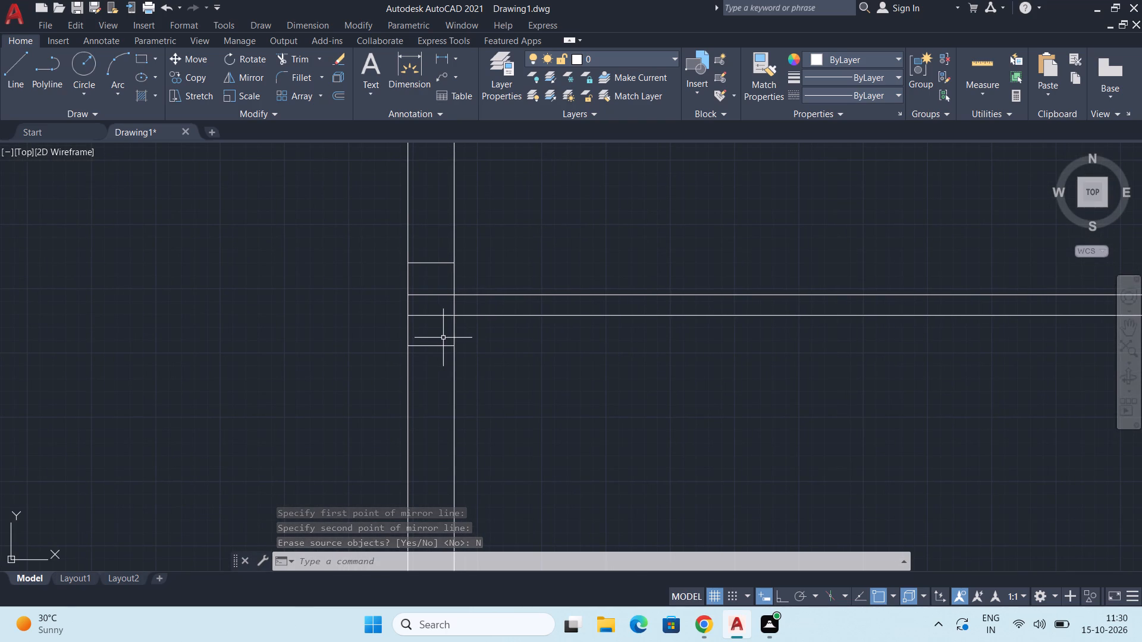
pyautogui.moveTo(443, 338); pyautogui.dragTo(445, 311, button='middle')
pyautogui.scroll(-1, 445, 311)
pyautogui.moveTo(456, 335); pyautogui.dragTo(425, 319, button='middle')
pyautogui.scroll(-1, 429, 319)
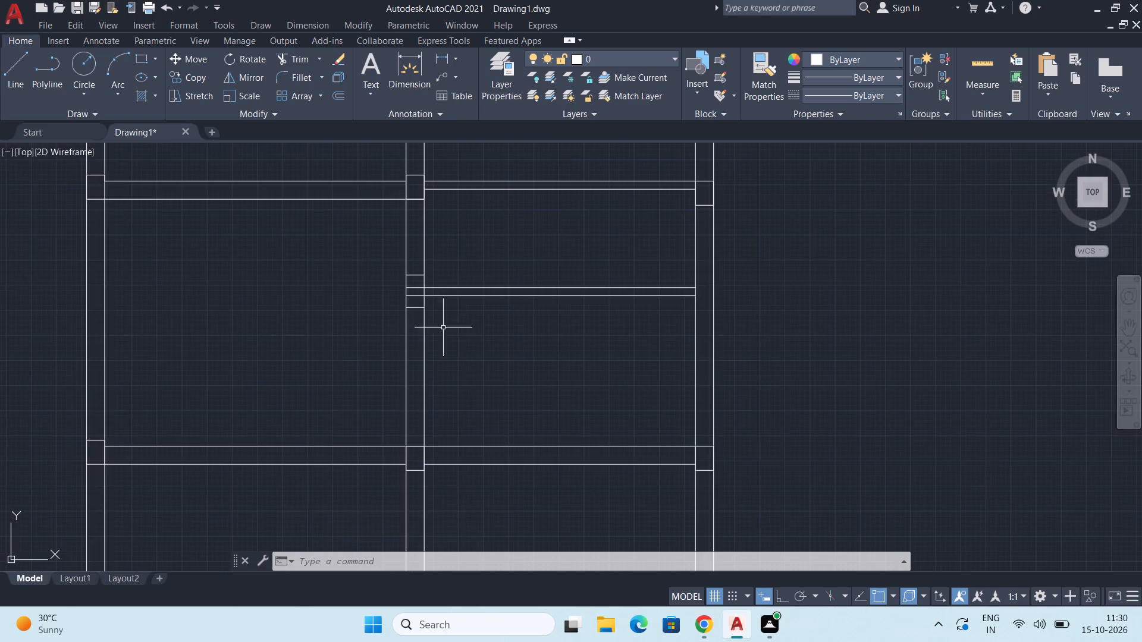
pyautogui.moveTo(469, 344); pyautogui.dragTo(419, 344, button='middle')
pyautogui.moveTo(449, 416); pyautogui.dragTo(460, 399, button='middle')
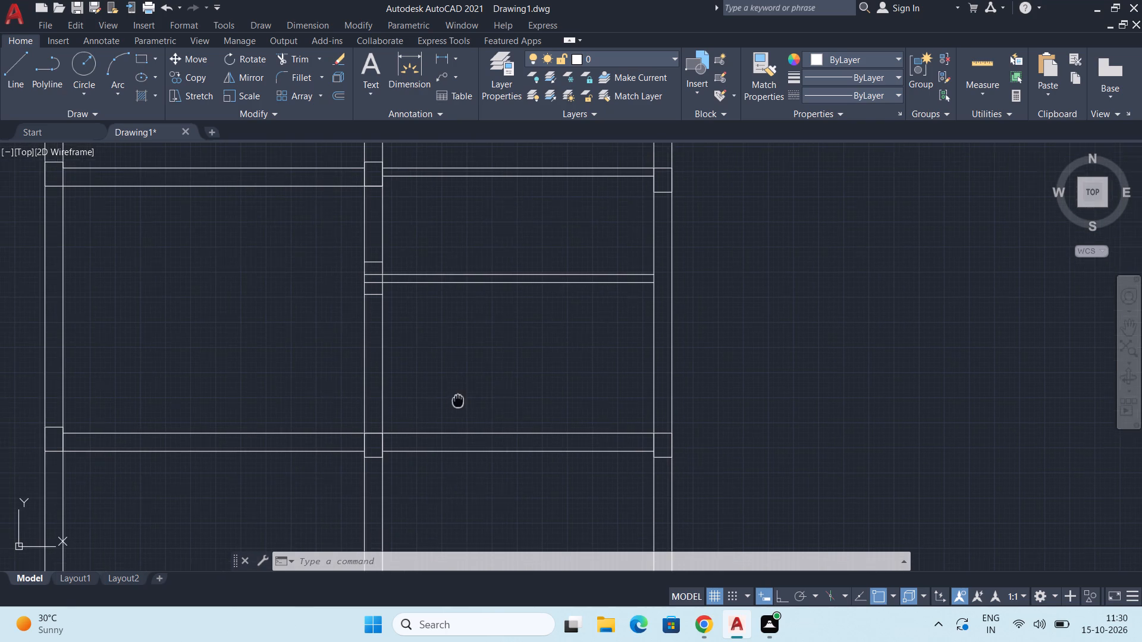
pyautogui.moveTo(460, 399); pyautogui.dragTo(463, 391, button='middle')
pyautogui.scroll(-2, 450, 363)
pyautogui.middleClick(451, 386)
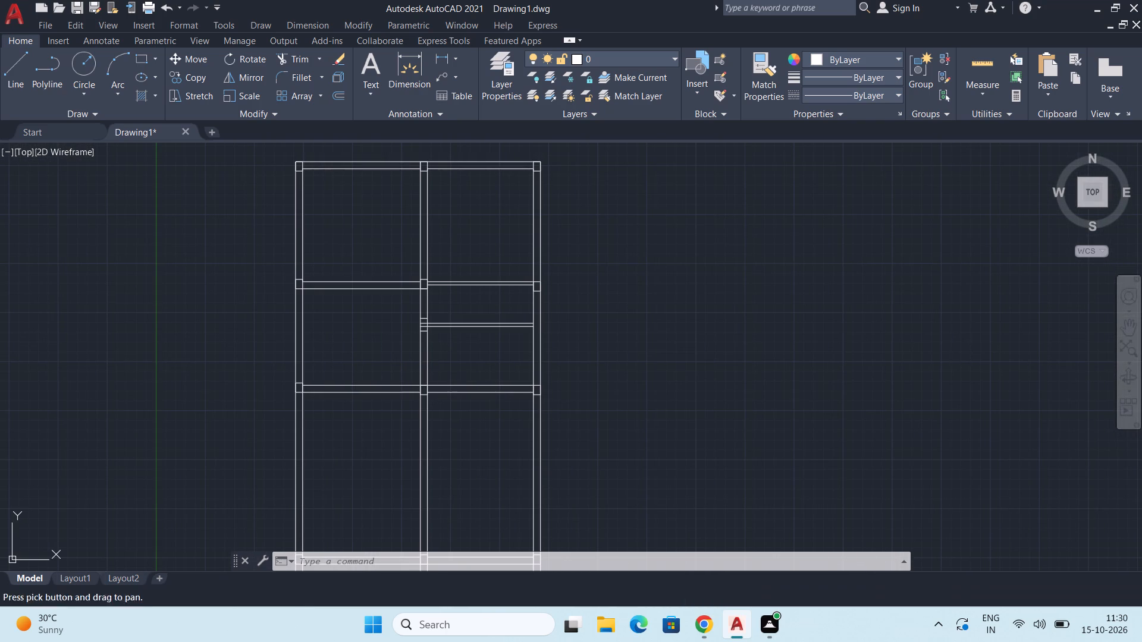
pyautogui.moveTo(360, 260); pyautogui.dragTo(389, 287, button='middle')
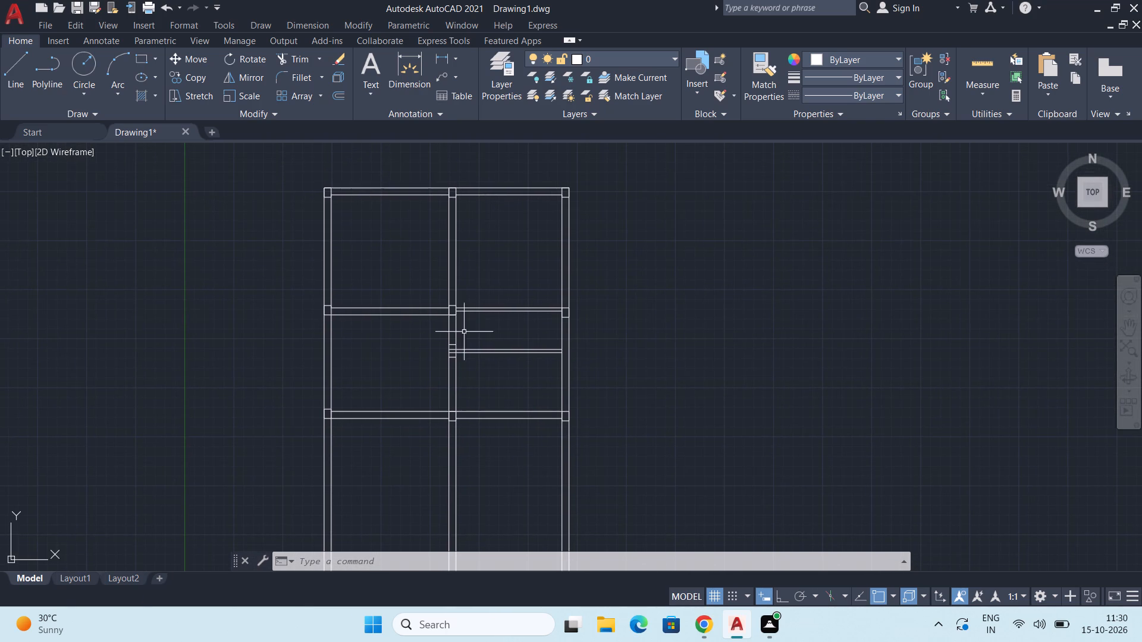
# Trim both lines of the lower 4" partition inside the rectangle at the central partition, and end the Trim command.
pyautogui.scroll(2, 493, 363)
pyautogui.write('TR')
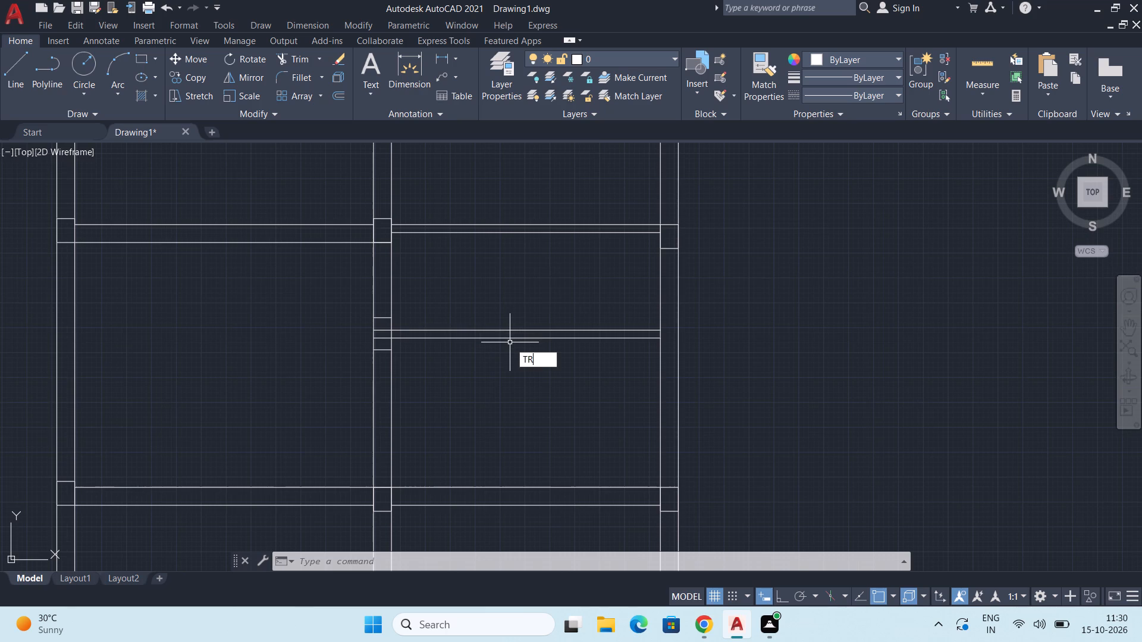
pyautogui.press('Return')
pyautogui.scroll(1, 512, 342)
pyautogui.moveTo(282, 357); pyautogui.dragTo(464, 311, button='middle')
pyautogui.scroll(2, 476, 311)
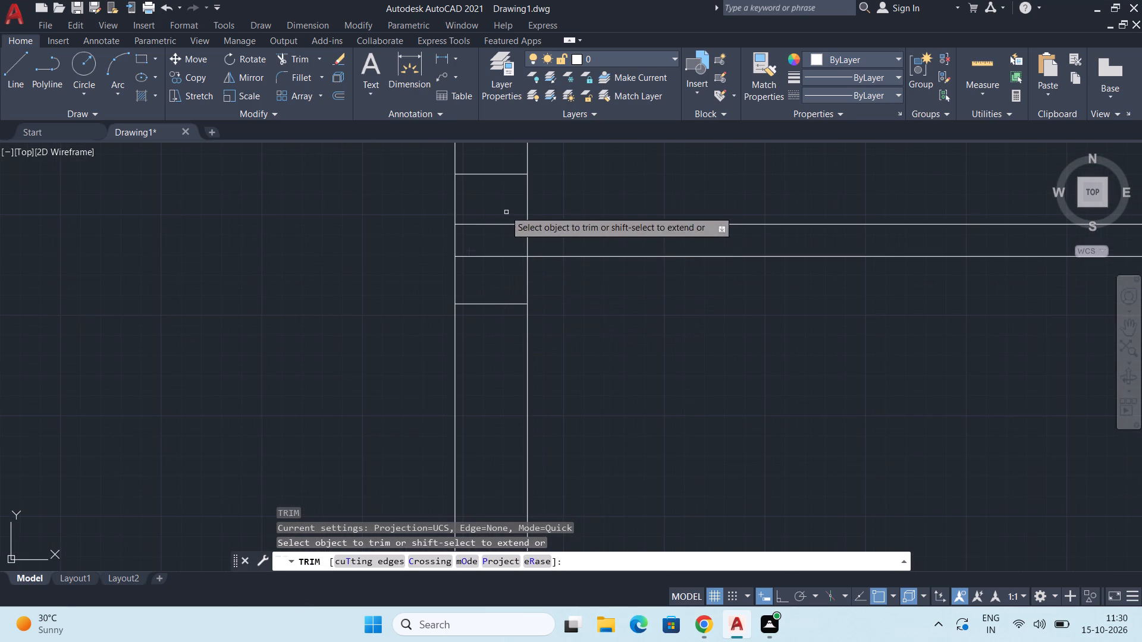
pyautogui.click(501, 203)
pyautogui.click(495, 275)
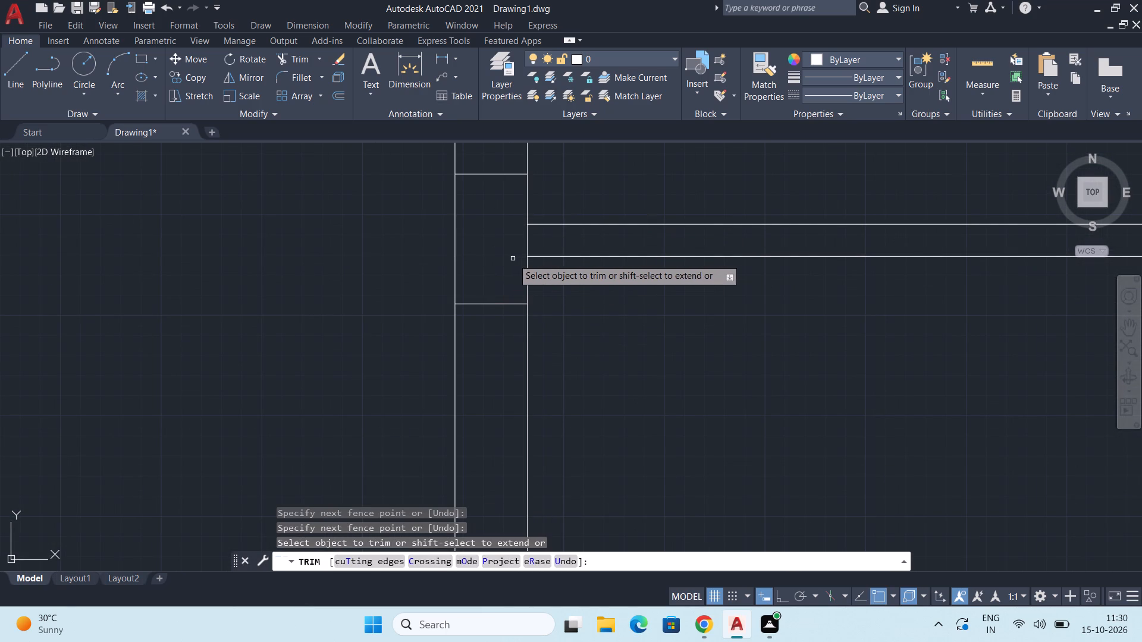
pyautogui.moveTo(514, 256); pyautogui.dragTo(521, 284, button='middle')
pyautogui.scroll(2, 533, 245)
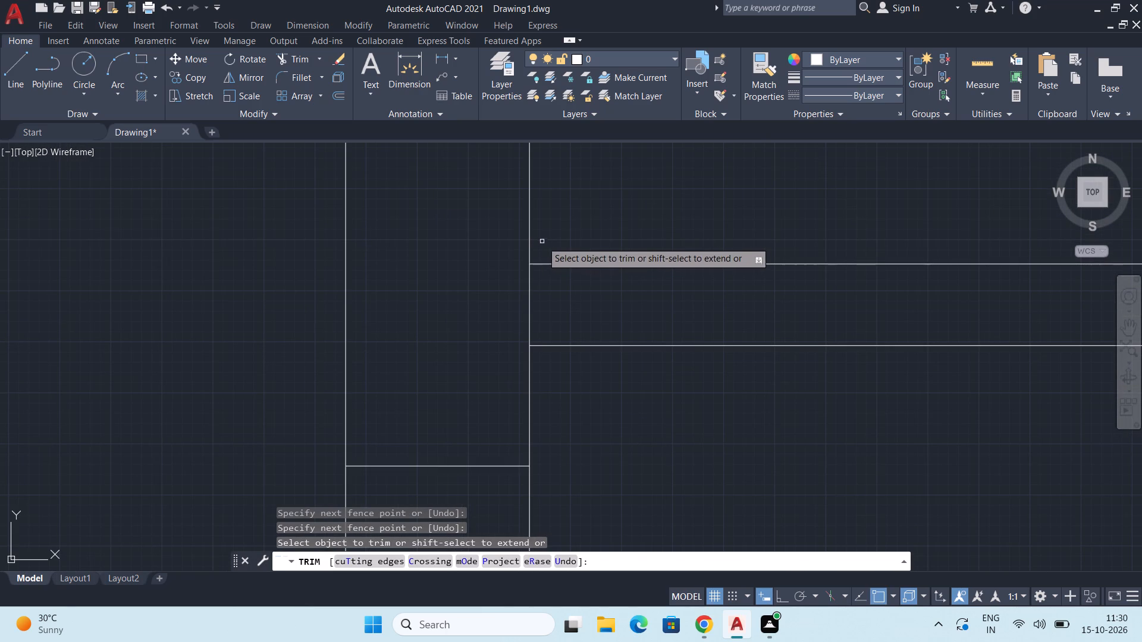
pyautogui.scroll(-2, 537, 232)
pyautogui.scroll(-4, 607, 338)
pyautogui.press('space')
pyautogui.scroll(-3, 650, 323)
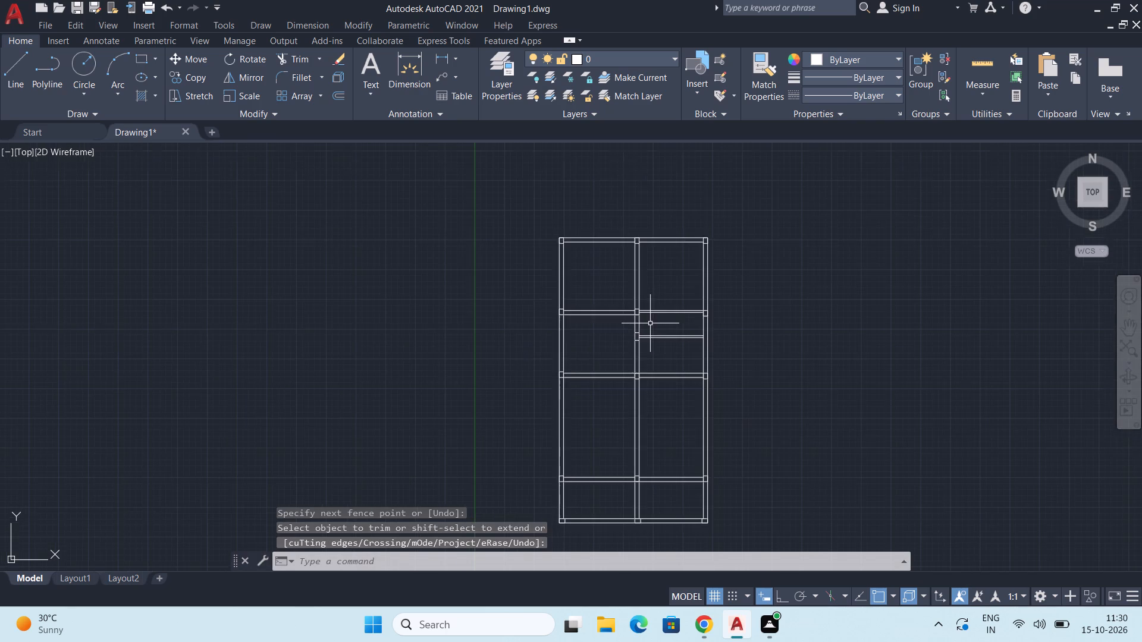
# Examine the remaining wall junctions, especially where the partitions meet the right outer wall.
pyautogui.moveTo(650, 323); pyautogui.dragTo(556, 305, button='middle')
pyautogui.scroll(2, 605, 338)
pyautogui.moveTo(599, 410); pyautogui.dragTo(622, 352, button='middle')
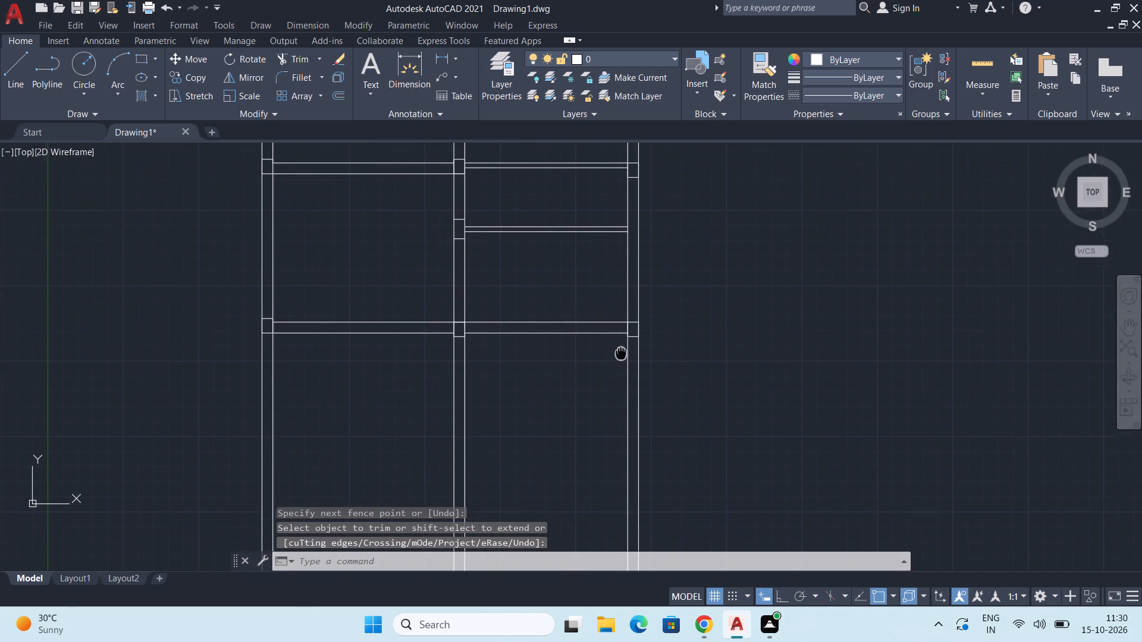
pyautogui.moveTo(622, 352); pyautogui.dragTo(627, 347, button='middle')
pyautogui.scroll(5, 642, 326)
pyautogui.scroll(2, 634, 238)
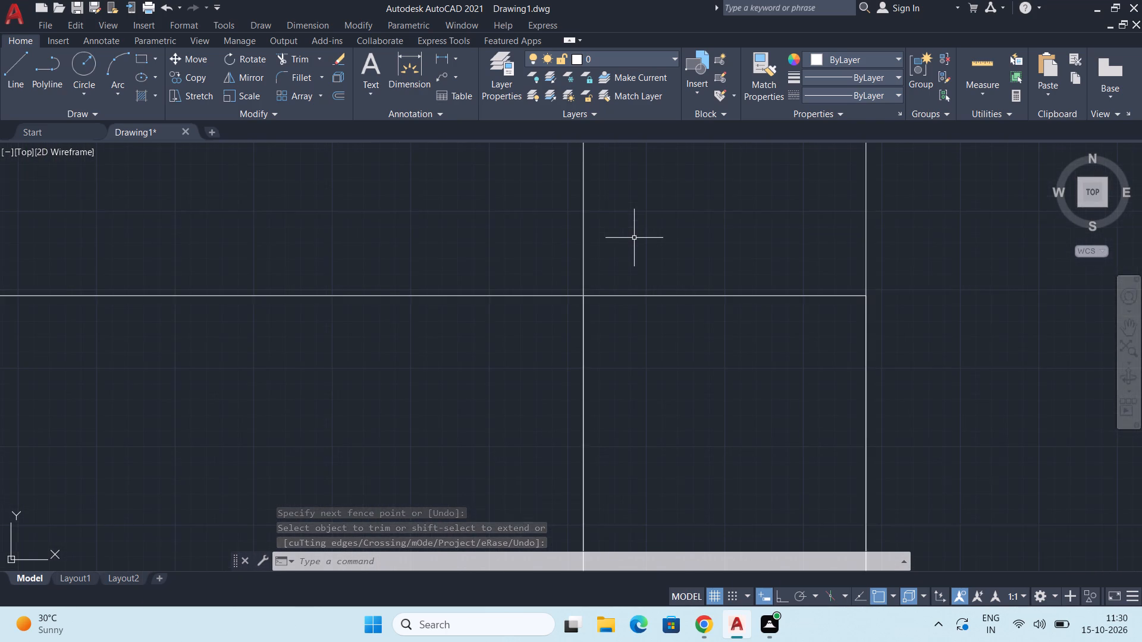
pyautogui.scroll(-8, 634, 238)
pyautogui.moveTo(498, 335); pyautogui.dragTo(513, 363, button='middle')
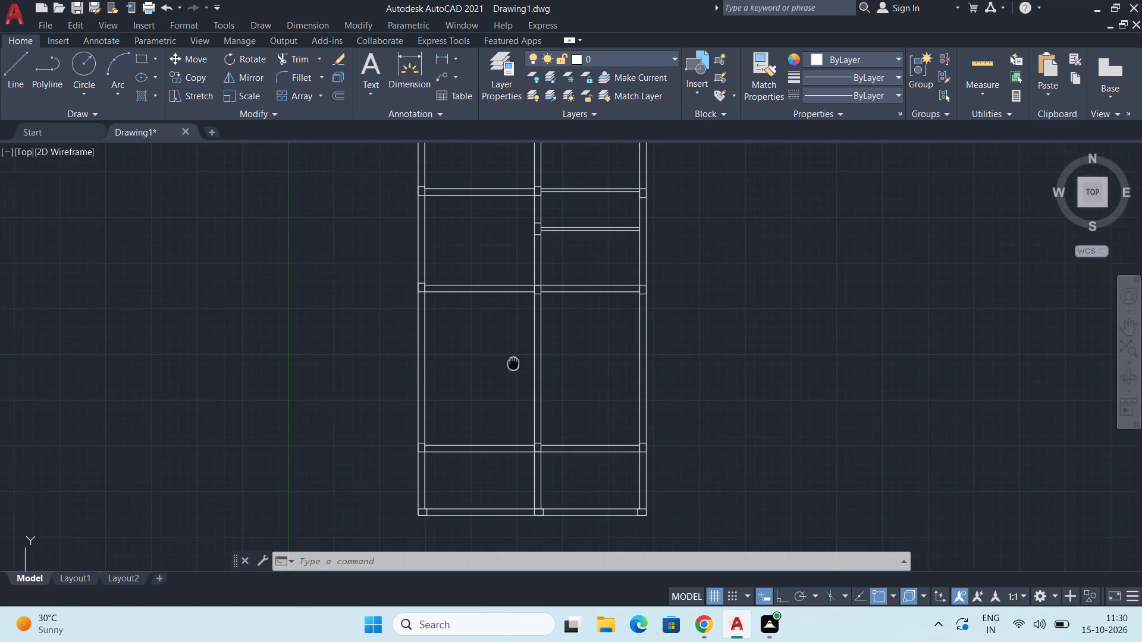
pyautogui.moveTo(513, 363); pyautogui.dragTo(512, 400, button='middle')
pyautogui.moveTo(533, 319); pyautogui.dragTo(547, 407, button='middle')
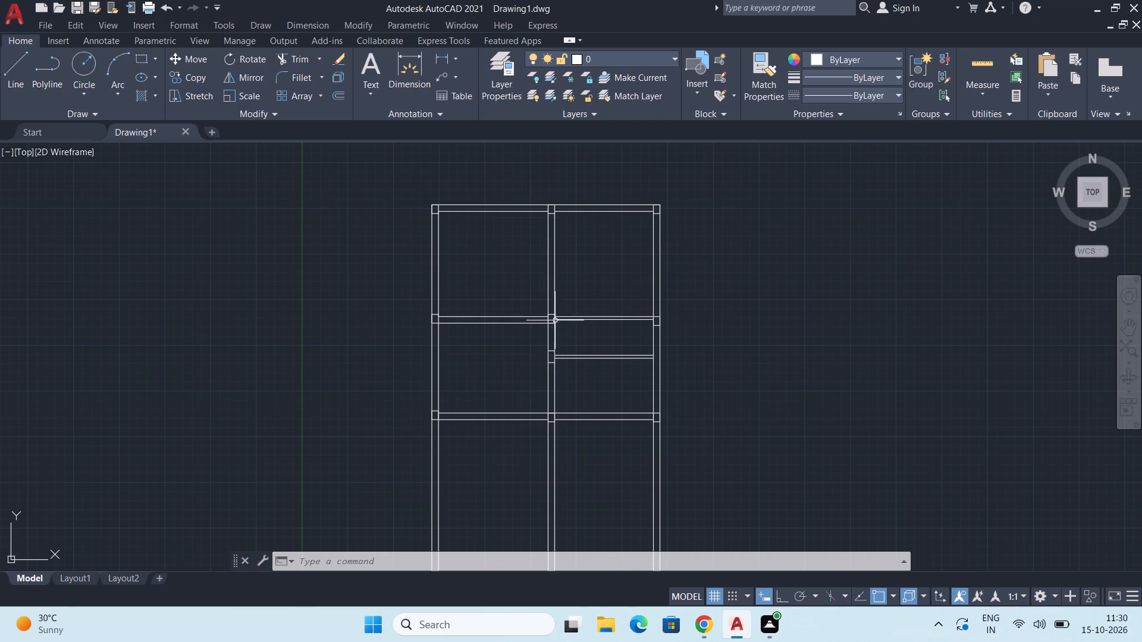
pyautogui.scroll(1, 689, 364)
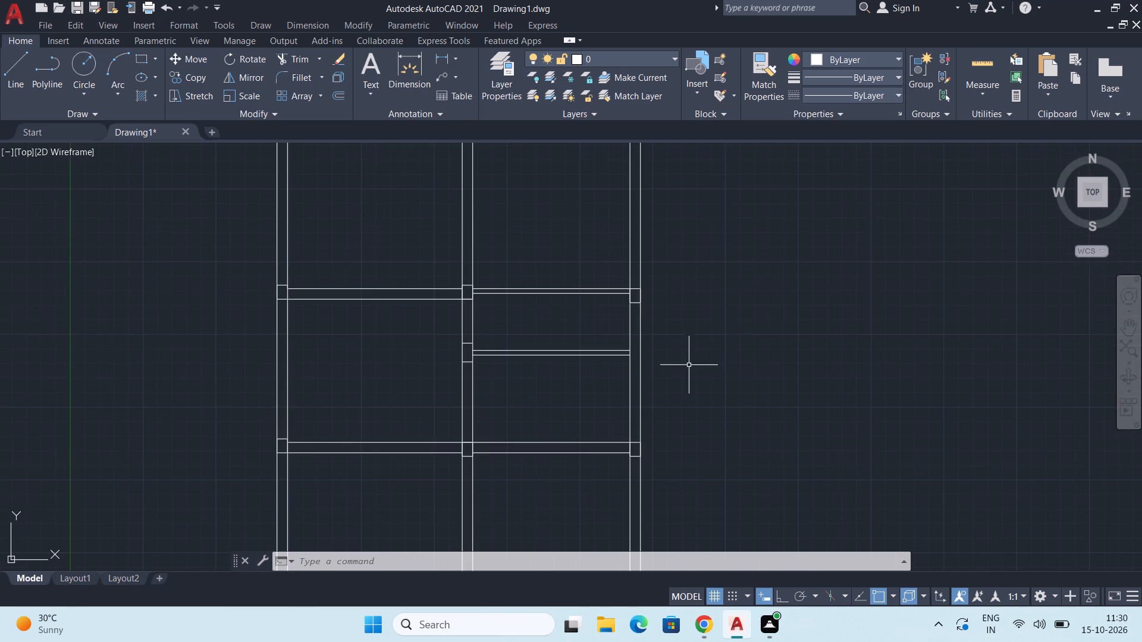
pyautogui.moveTo(690, 374); pyautogui.dragTo(586, 369, button='middle')
pyautogui.moveTo(586, 377); pyautogui.dragTo(580, 376, button='middle')
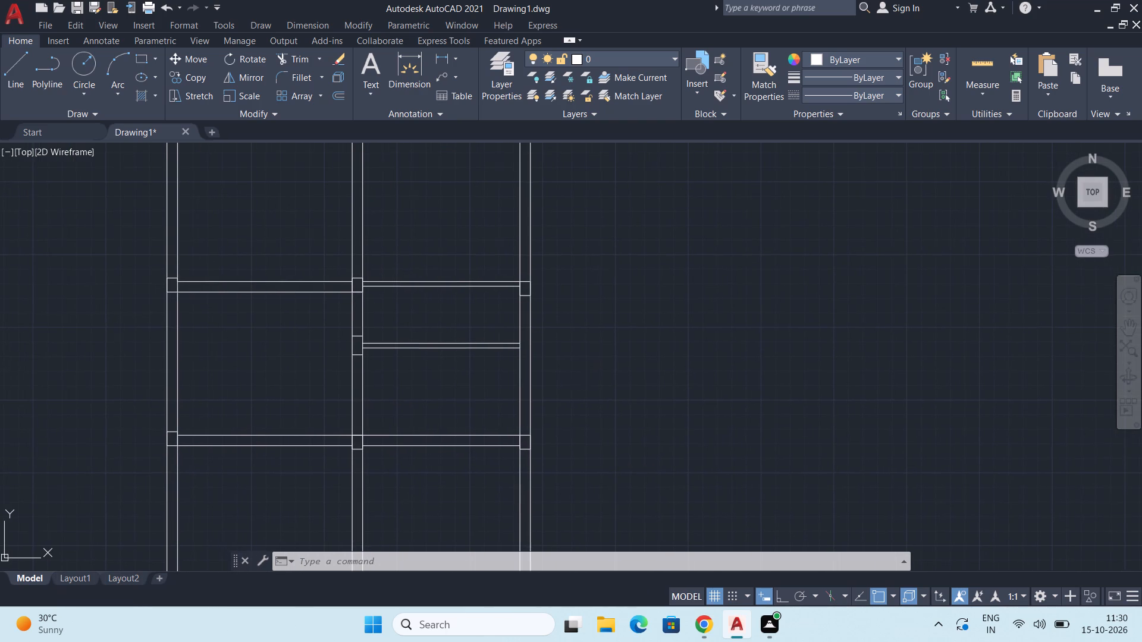
# Trim the right outer wall's inner line between the two lines of the lower 4" partition, and end the Trim command.
pyautogui.write('TR')
pyautogui.press('Return')
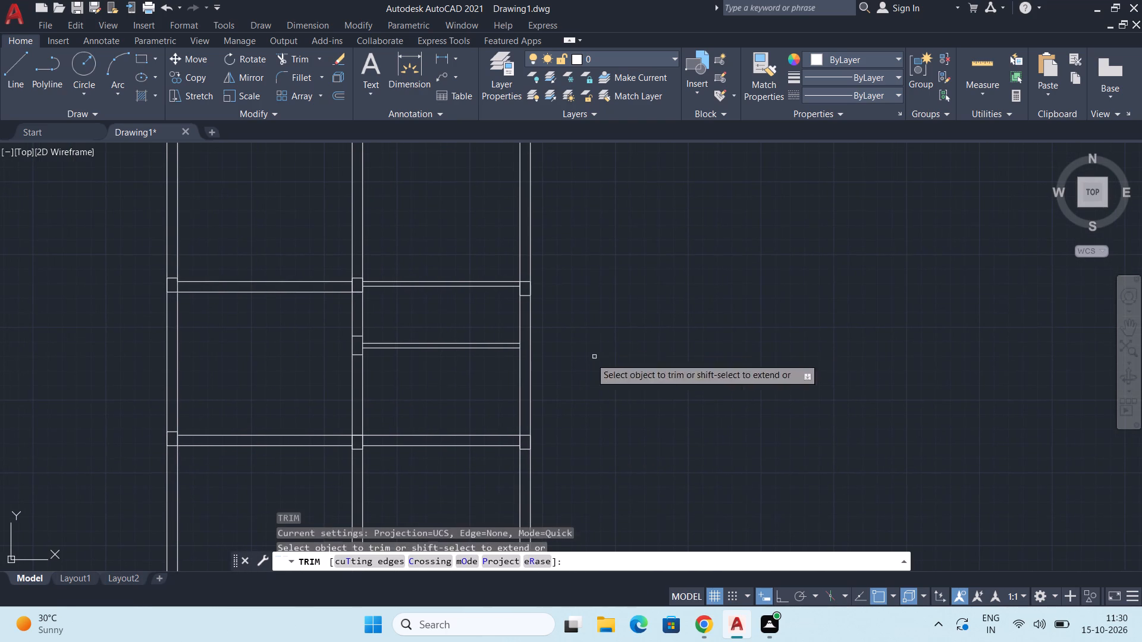
pyautogui.scroll(4, 521, 369)
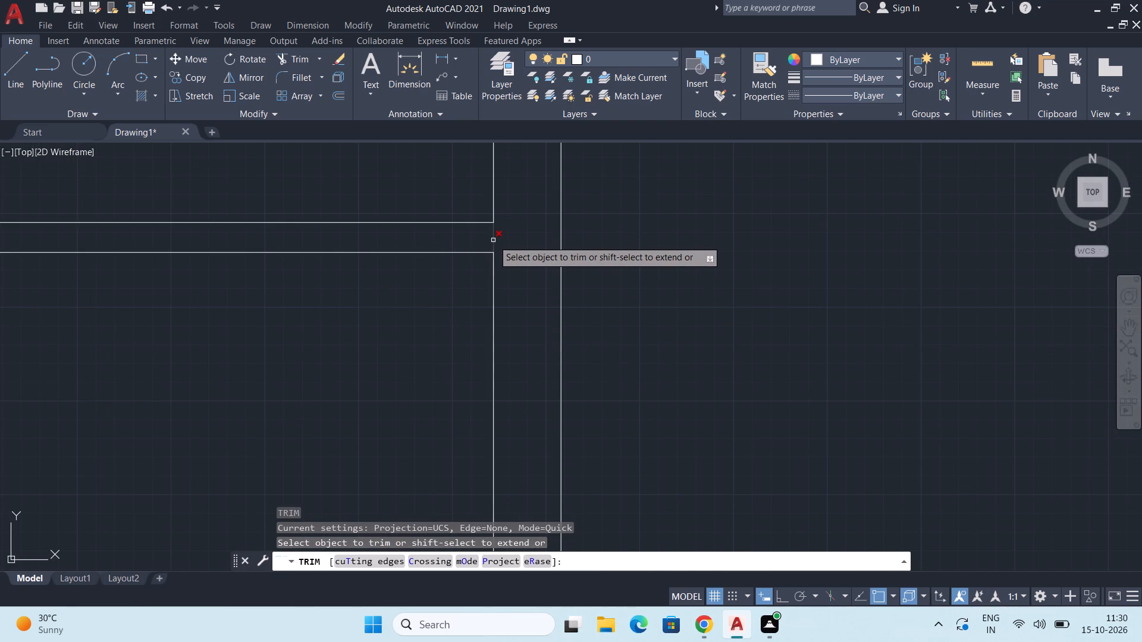
pyautogui.click(493, 240)
pyautogui.scroll(-6, 685, 322)
pyautogui.moveTo(415, 318); pyautogui.dragTo(469, 354, button='middle')
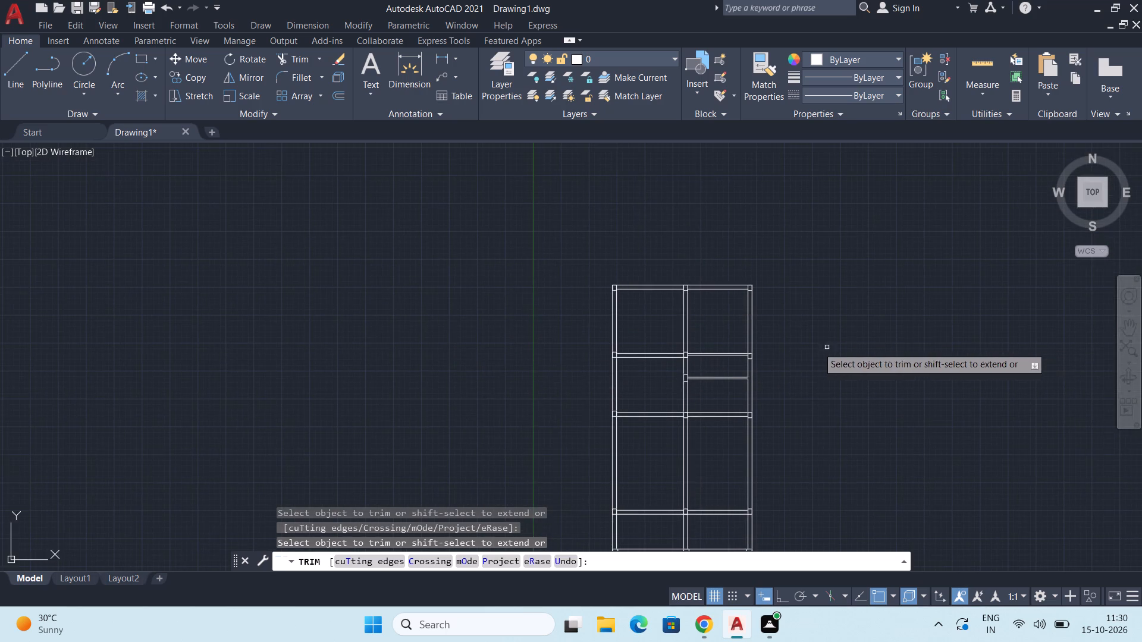
pyautogui.moveTo(775, 351); pyautogui.dragTo(750, 363, button='middle')
pyautogui.press('space')
# Draw a vertical 9" line across the top wall of the upper-left room, a short distance left of the central partition.
pyautogui.moveTo(630, 348); pyautogui.dragTo(556, 307, button='middle')
pyautogui.scroll(2, 561, 273)
pyautogui.moveTo(569, 278); pyautogui.dragTo(527, 281, button='middle')
pyautogui.moveTo(534, 281); pyautogui.dragTo(505, 263, button='middle')
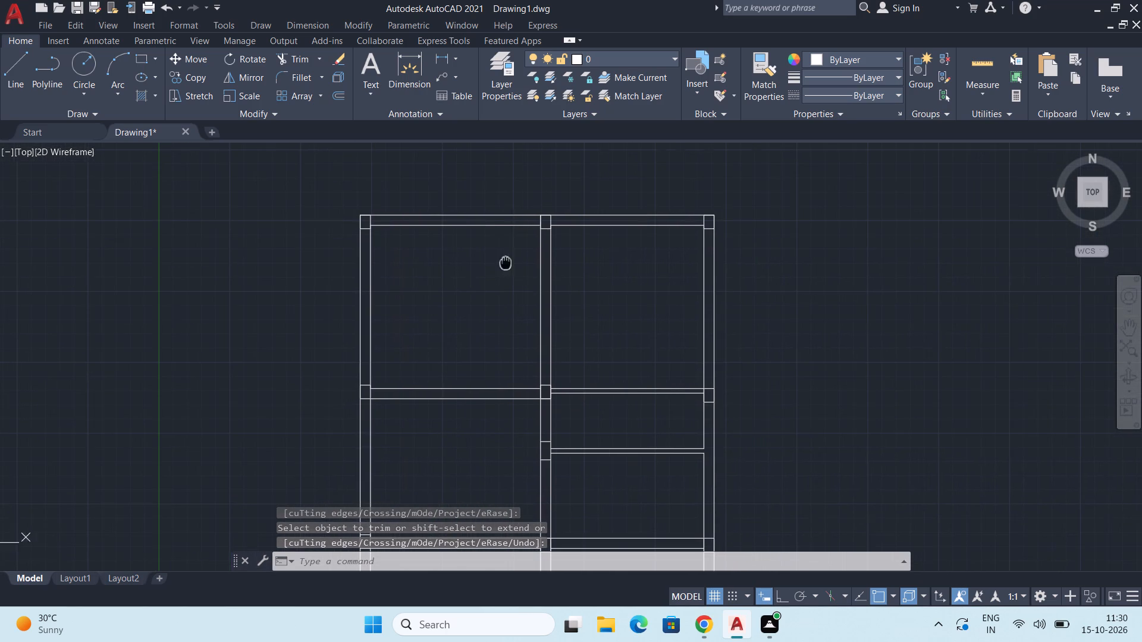
pyautogui.press('l')
pyautogui.press('Return')
pyautogui.moveTo(514, 202); pyautogui.dragTo(519, 224, button='middle')
pyautogui.scroll(1, 522, 243)
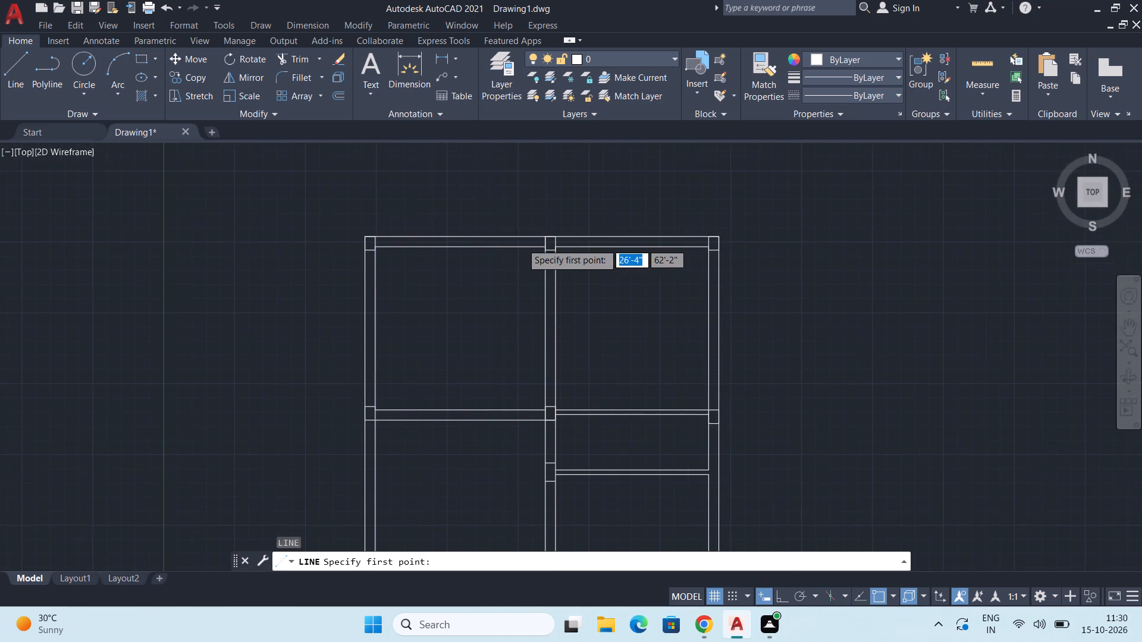
pyautogui.scroll(1, 522, 243)
pyautogui.moveTo(490, 247); pyautogui.dragTo(596, 241, button='middle')
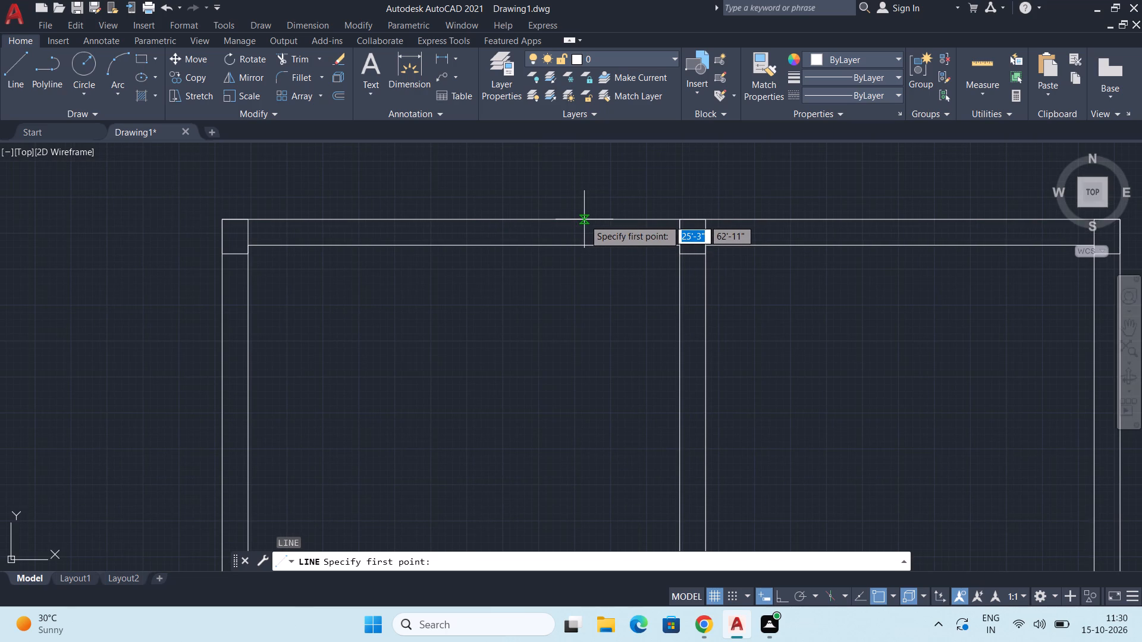
pyautogui.scroll(1, 583, 219)
pyautogui.scroll(-1, 583, 219)
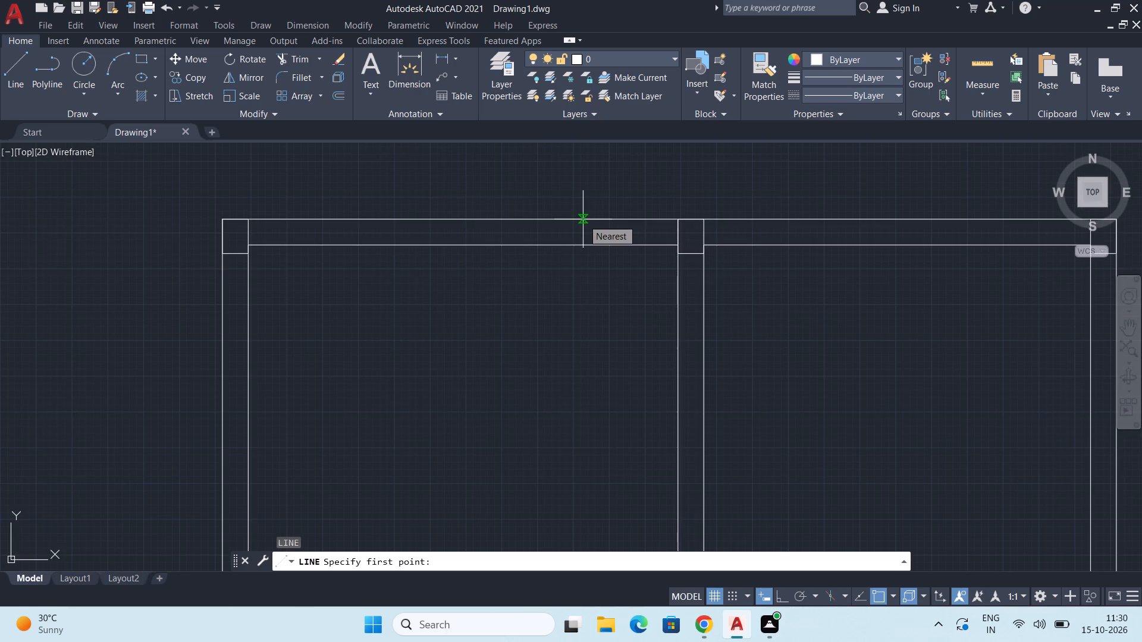
pyautogui.scroll(-1, 583, 219)
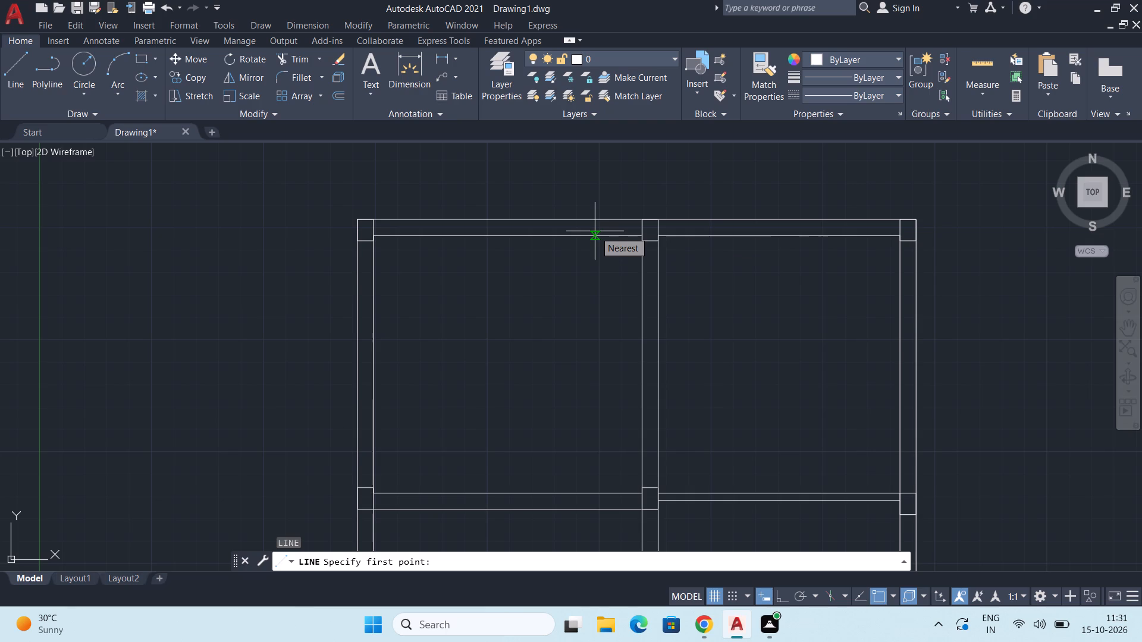
pyautogui.scroll(1, 595, 231)
pyautogui.moveTo(588, 253); pyautogui.dragTo(586, 212, button='middle')
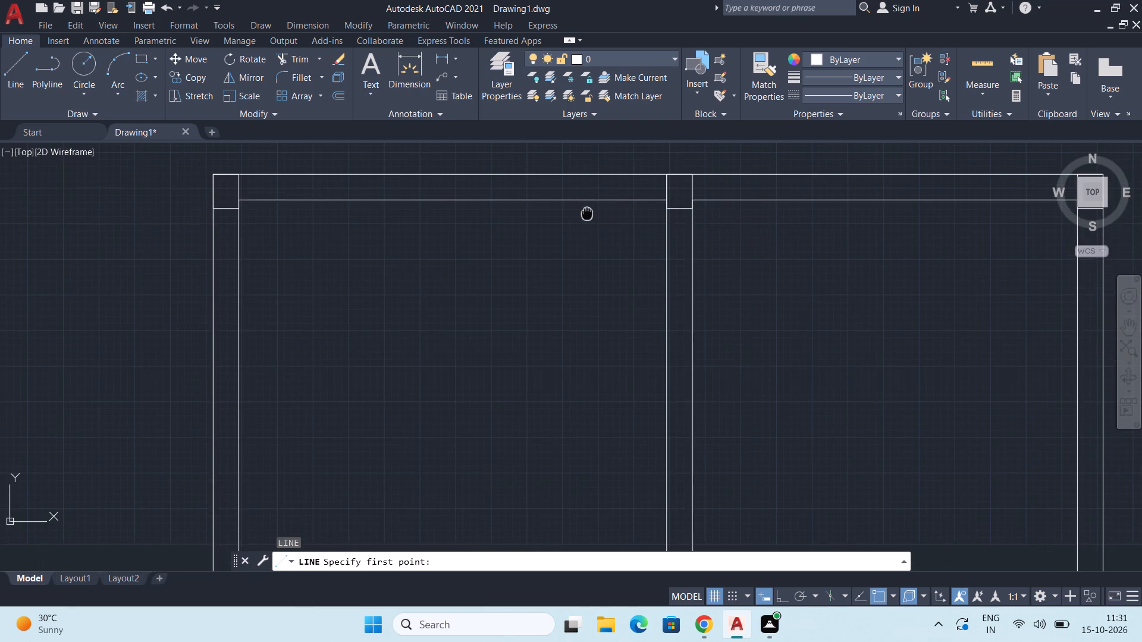
pyautogui.moveTo(586, 212); pyautogui.dragTo(586, 212, button='middle')
pyautogui.scroll(-2, 586, 212)
pyautogui.scroll(1, 577, 206)
pyautogui.moveTo(577, 206); pyautogui.dragTo(577, 211, button='middle')
pyautogui.scroll(1, 577, 209)
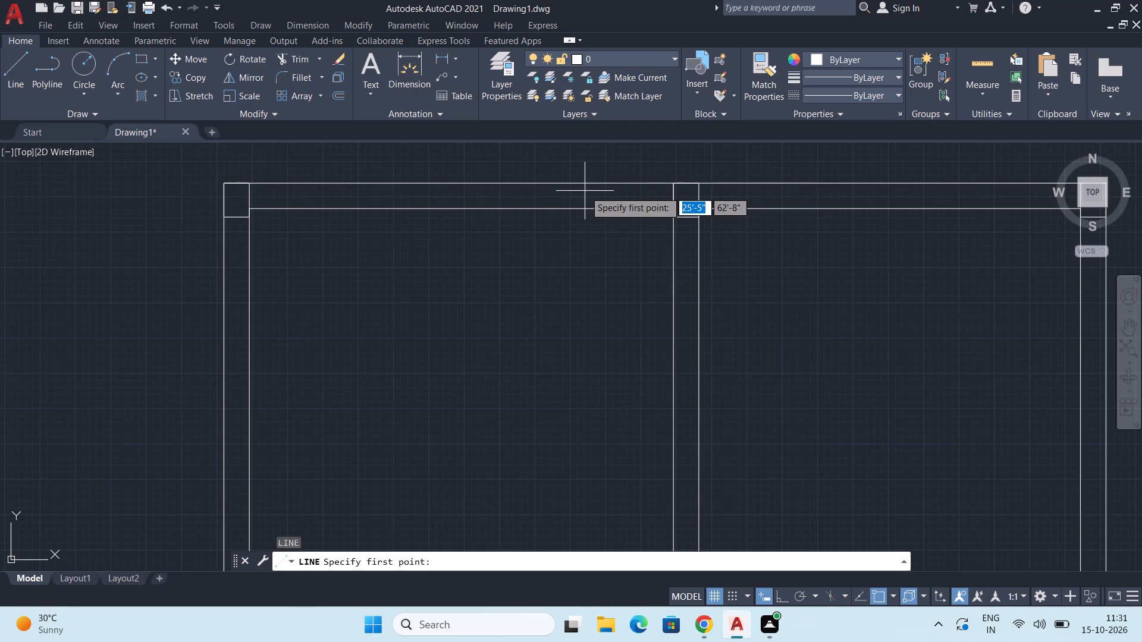
pyautogui.scroll(-2, 595, 185)
pyautogui.moveTo(586, 229); pyautogui.dragTo(588, 276, button='middle')
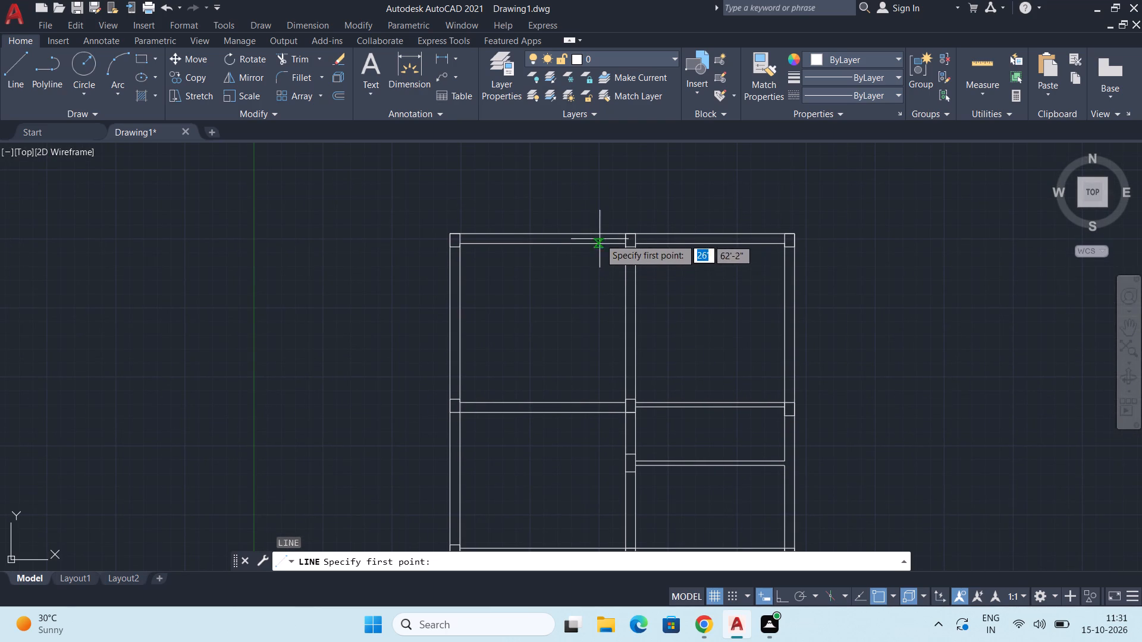
pyautogui.scroll(1, 596, 255)
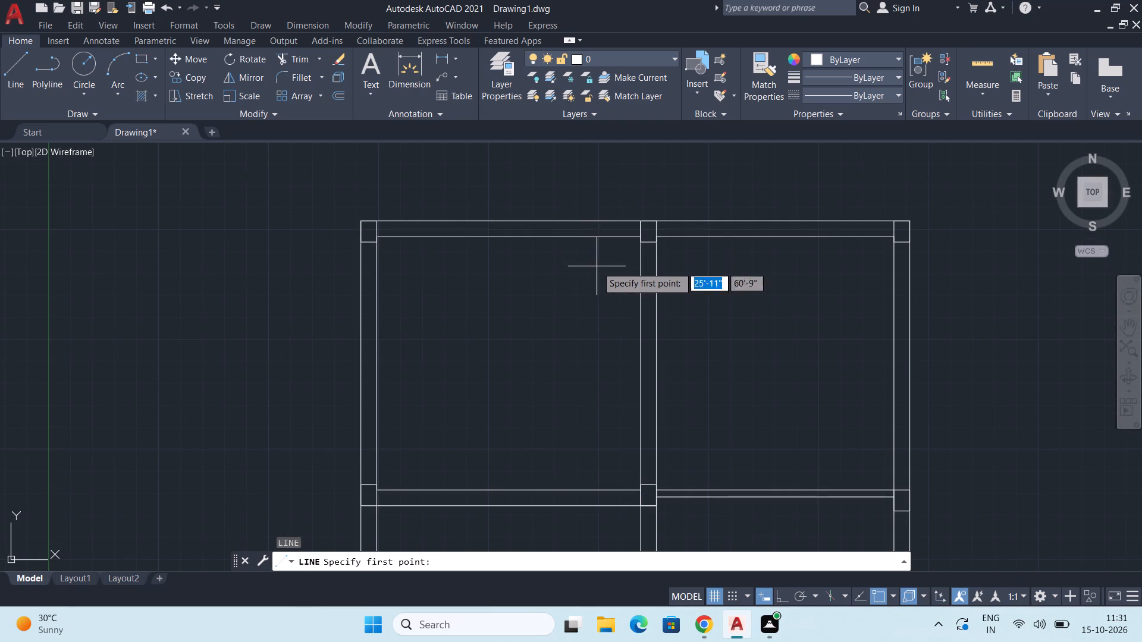
pyautogui.moveTo(597, 266); pyautogui.dragTo(603, 252, button='middle')
pyautogui.scroll(1, 569, 193)
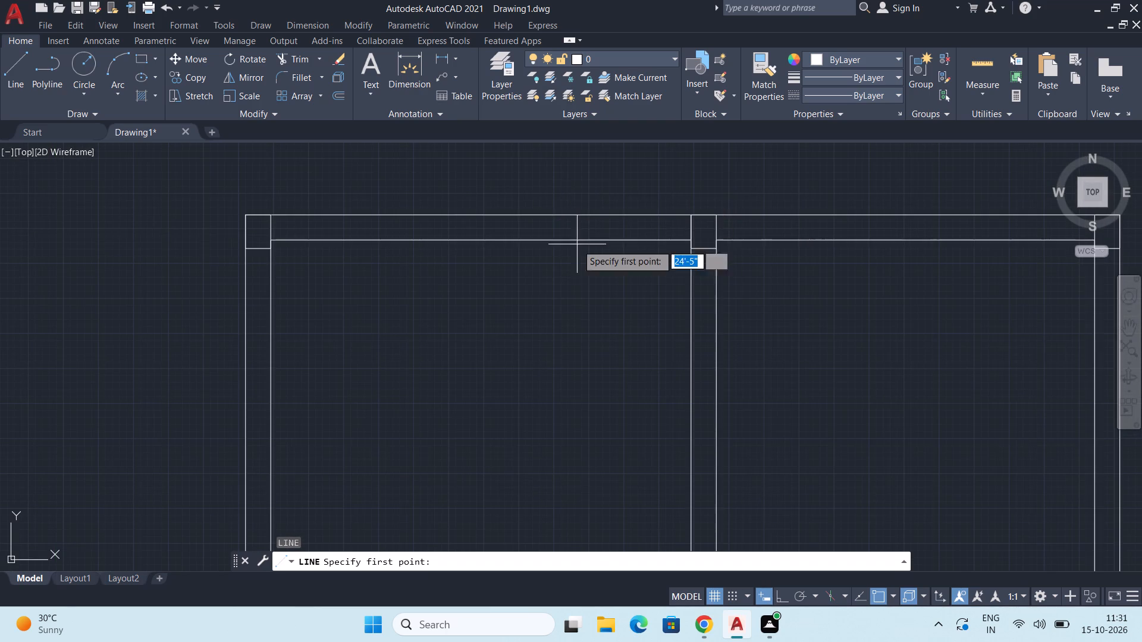
pyautogui.scroll(-1, 583, 257)
pyautogui.moveTo(589, 256); pyautogui.dragTo(573, 257, button='middle')
pyautogui.scroll(1, 590, 231)
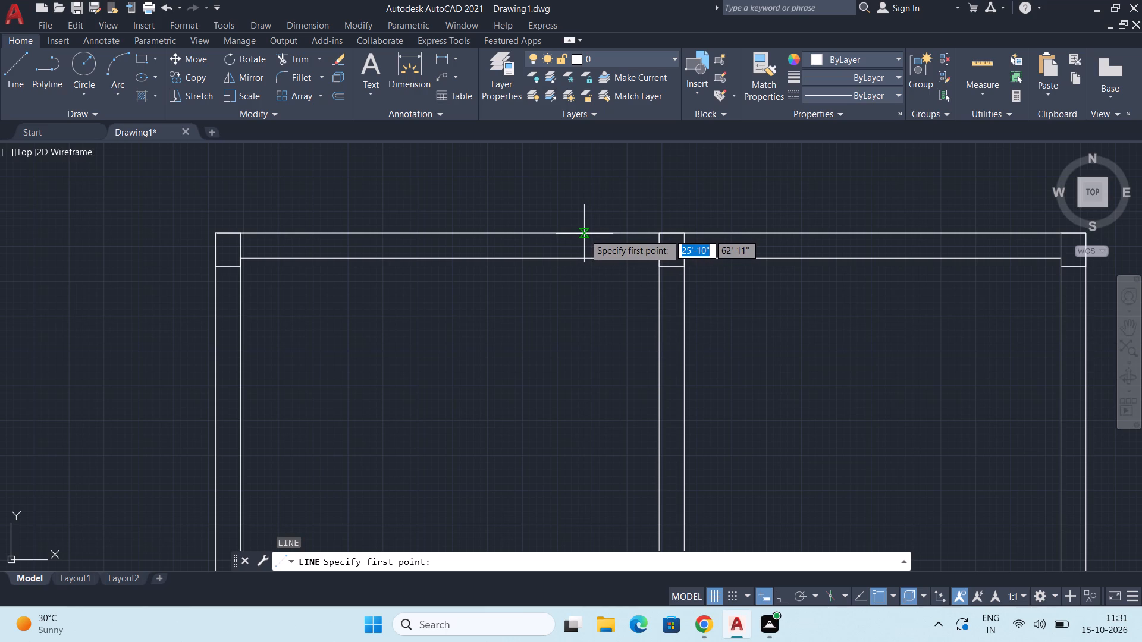
pyautogui.click(583, 234)
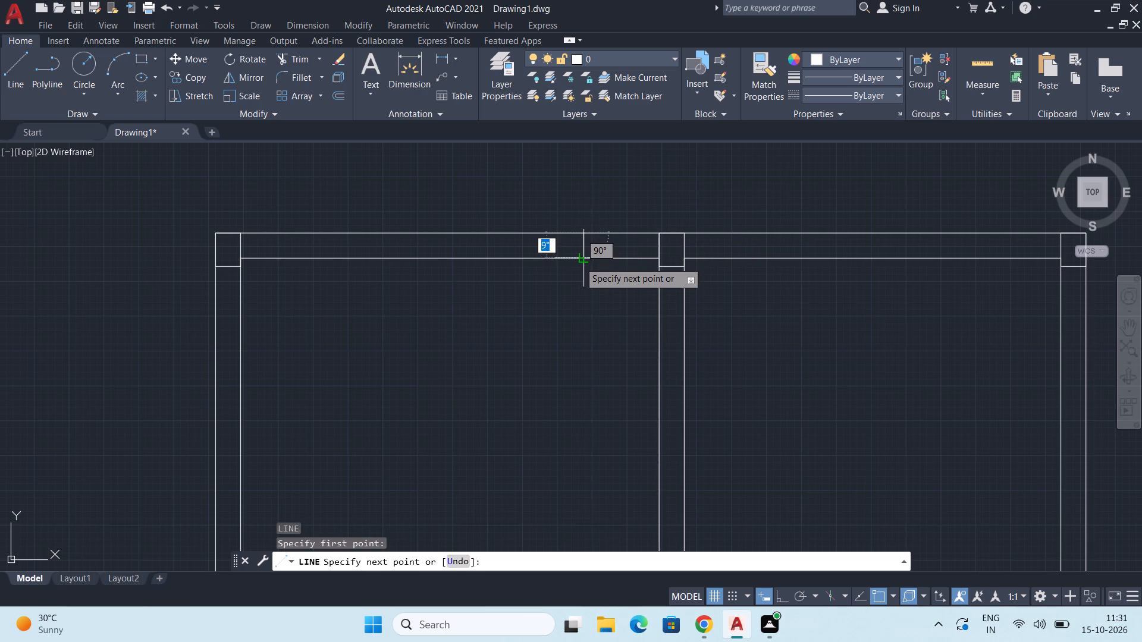
pyautogui.click(579, 262)
pyautogui.press('Escape')
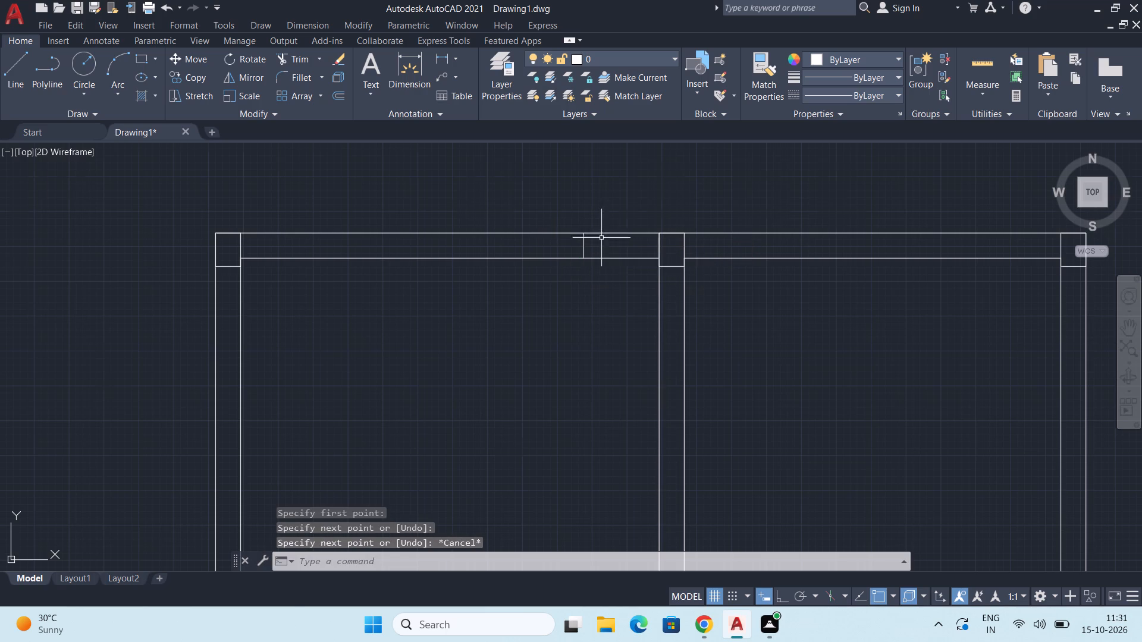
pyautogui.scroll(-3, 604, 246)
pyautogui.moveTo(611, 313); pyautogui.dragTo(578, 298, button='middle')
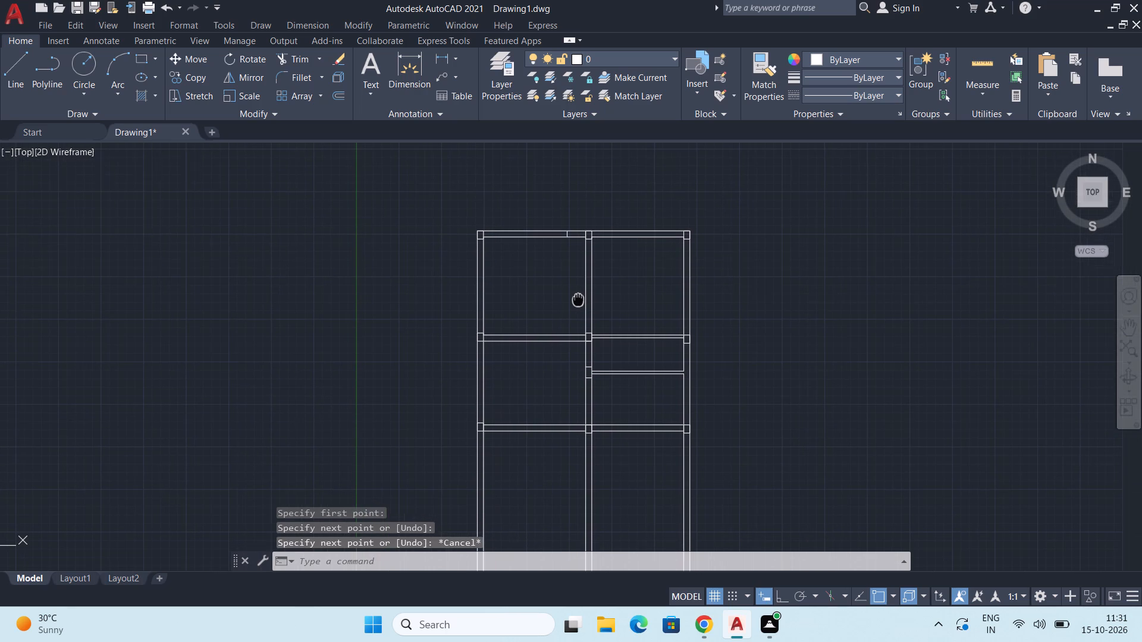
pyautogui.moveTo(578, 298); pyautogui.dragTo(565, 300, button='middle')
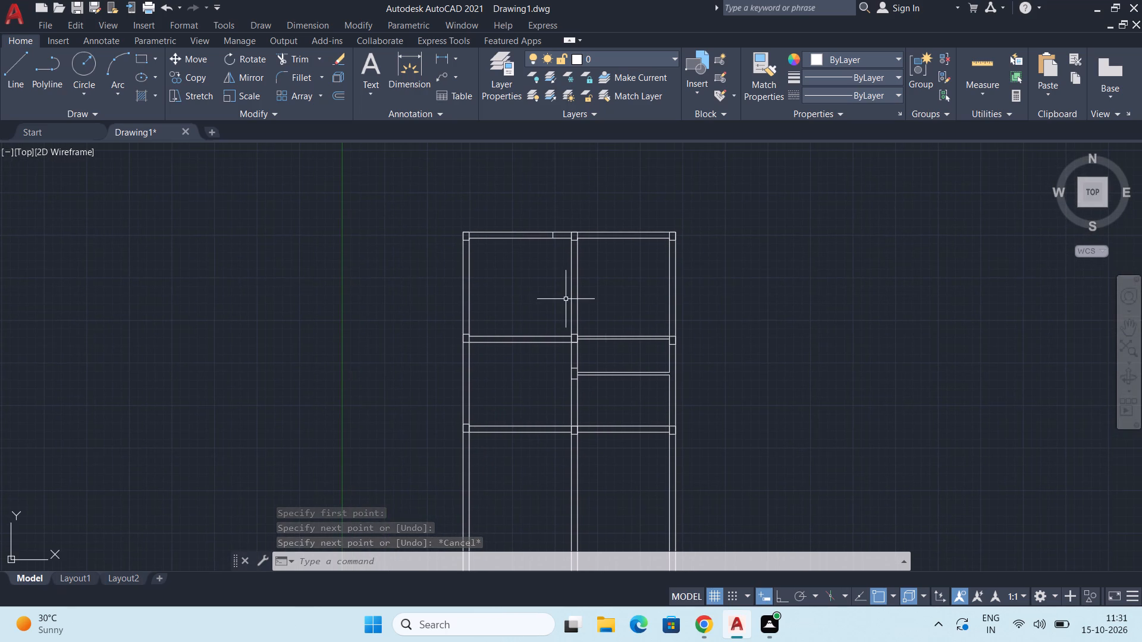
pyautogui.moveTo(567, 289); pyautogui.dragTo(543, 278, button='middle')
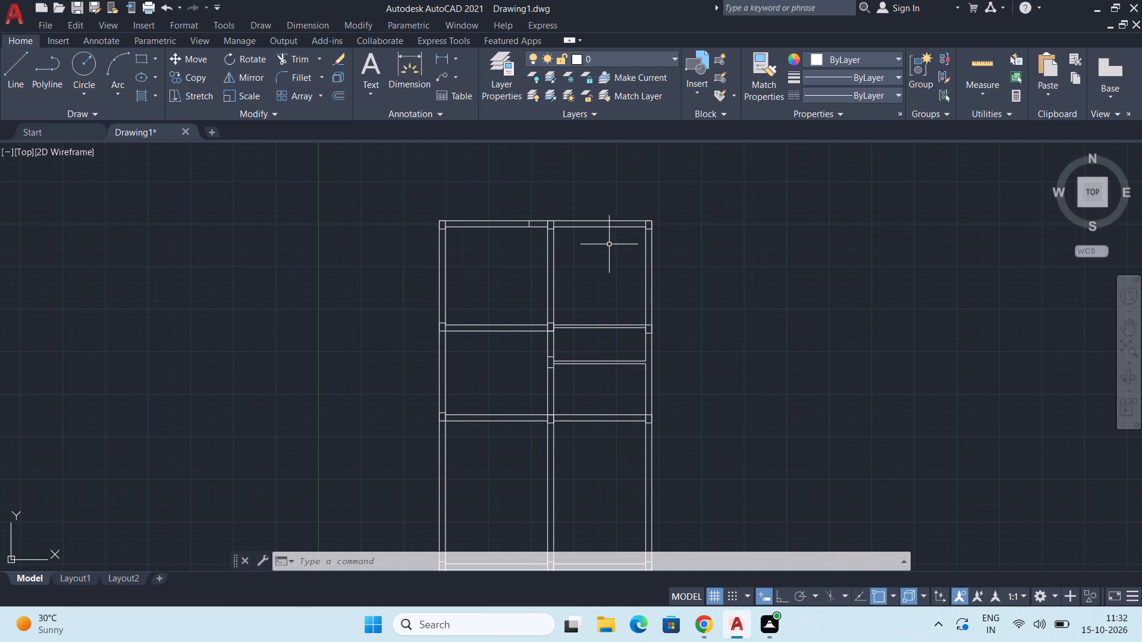
# Undo the marking line drawn across the top wall of the upper-left room.
pyautogui.scroll(1, 556, 194)
pyautogui.moveTo(556, 203); pyautogui.dragTo(556, 221, button='middle')
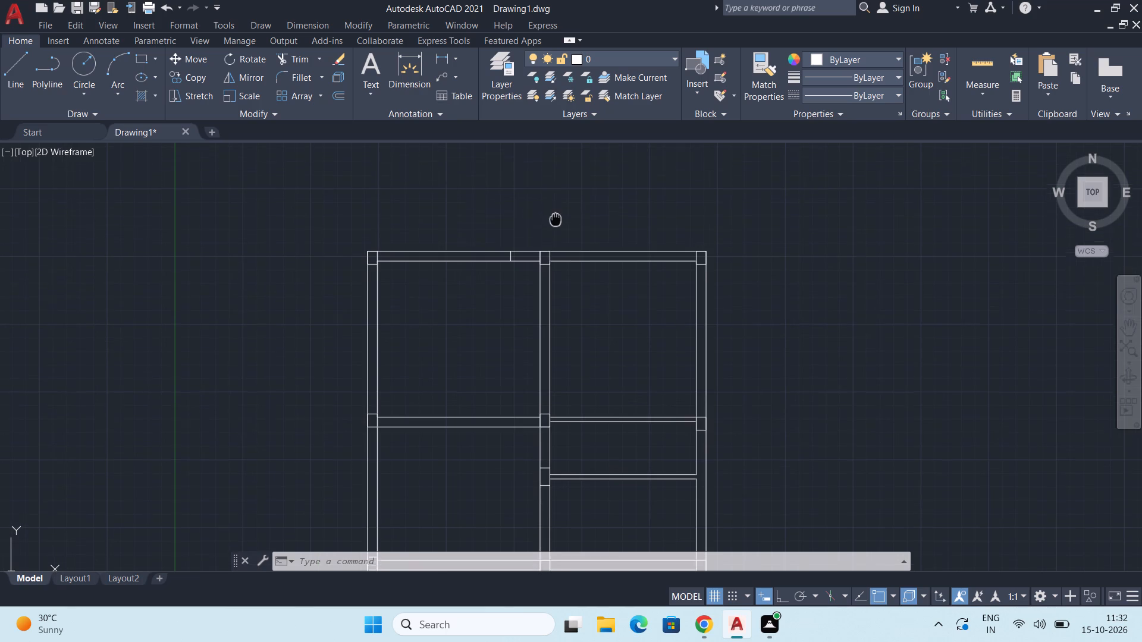
pyautogui.moveTo(556, 221); pyautogui.dragTo(556, 245, button='middle')
pyautogui.hotkey('ctrl', 'z')
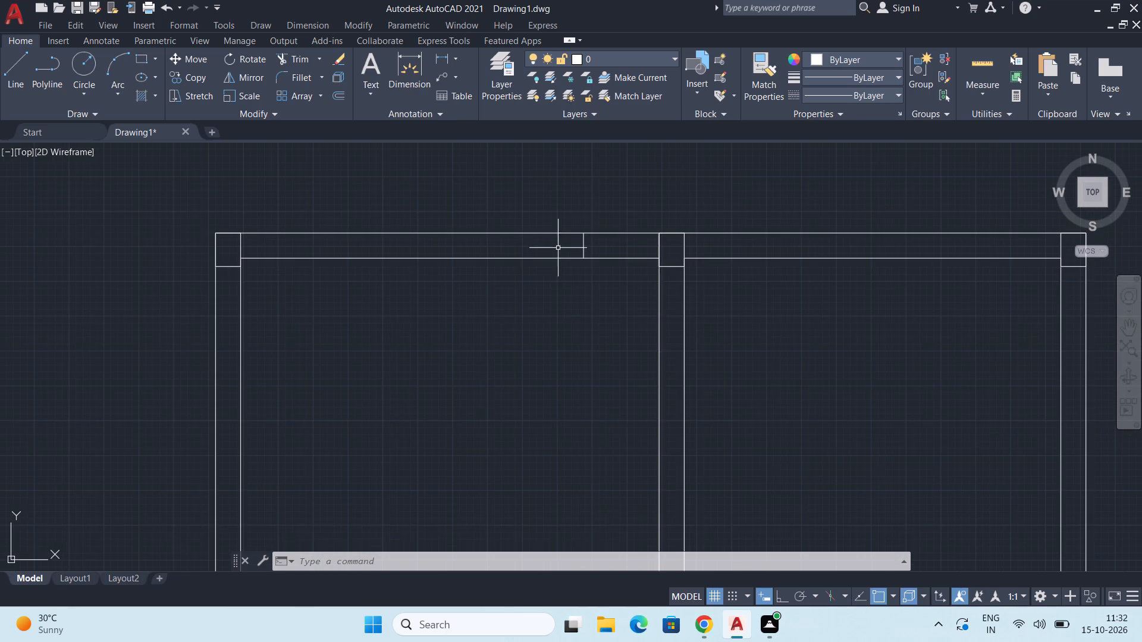
pyautogui.hotkey('ctrl', 'z')
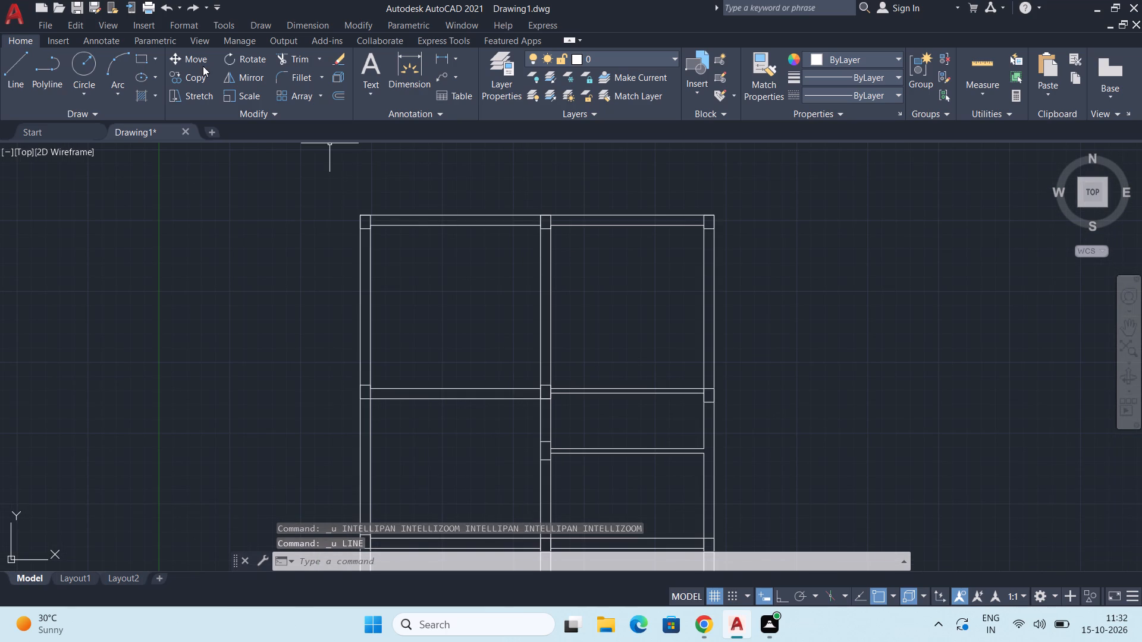
# With Ortho on, draw a 3' line leftward along the top wall's outer edge from the central junction rectangle's upper-left corner, then 9" down across the wall.
pyautogui.press('l')
pyautogui.press('Return')
pyautogui.scroll(2, 546, 224)
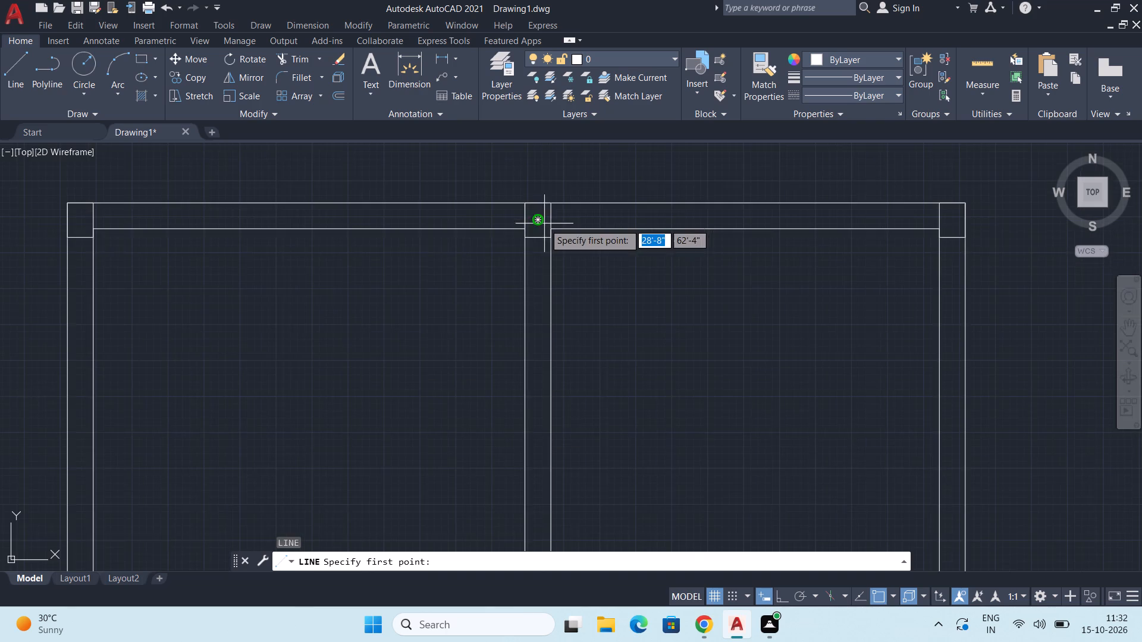
pyautogui.scroll(2, 544, 224)
pyautogui.moveTo(519, 182); pyautogui.dragTo(560, 323, button='middle')
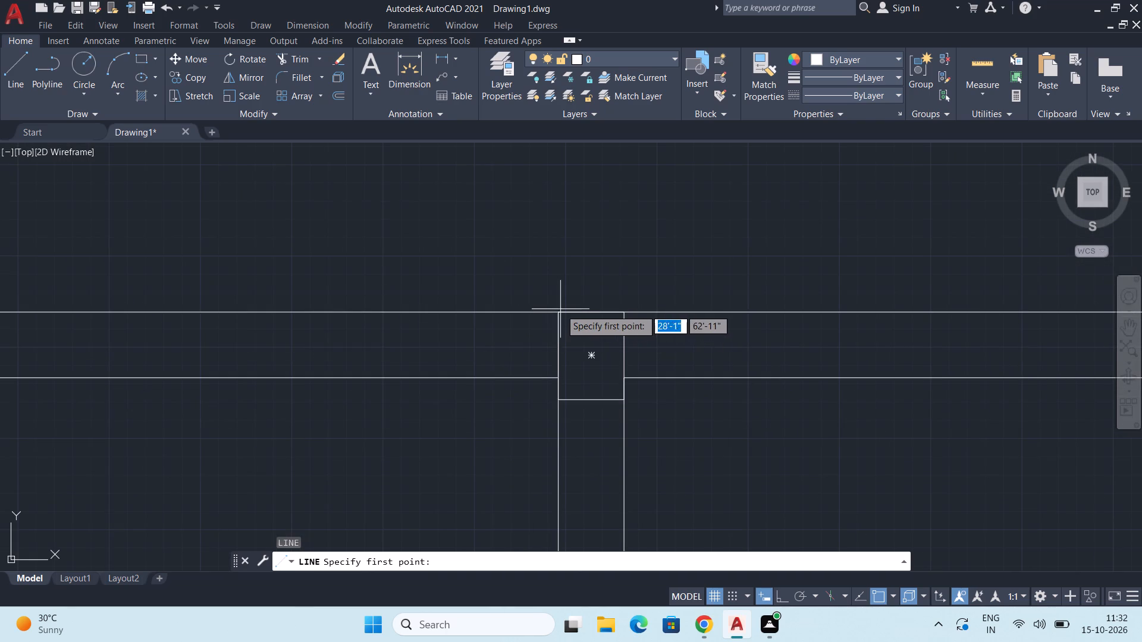
pyautogui.click(560, 313)
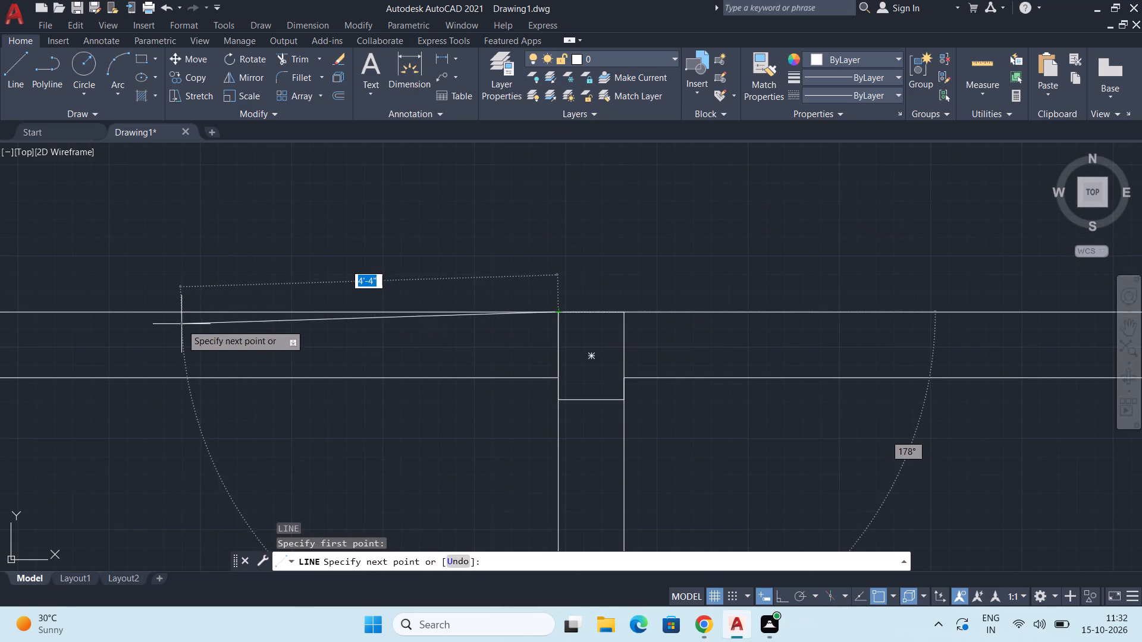
pyautogui.press('F8')
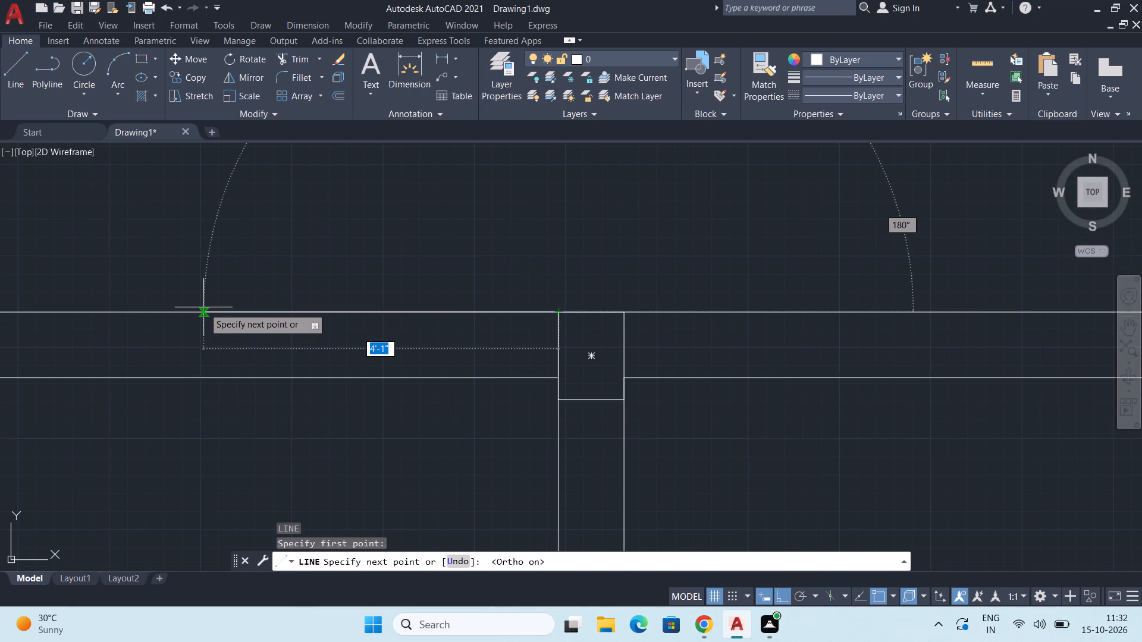
pyautogui.write("3'")
pyautogui.press('Return')
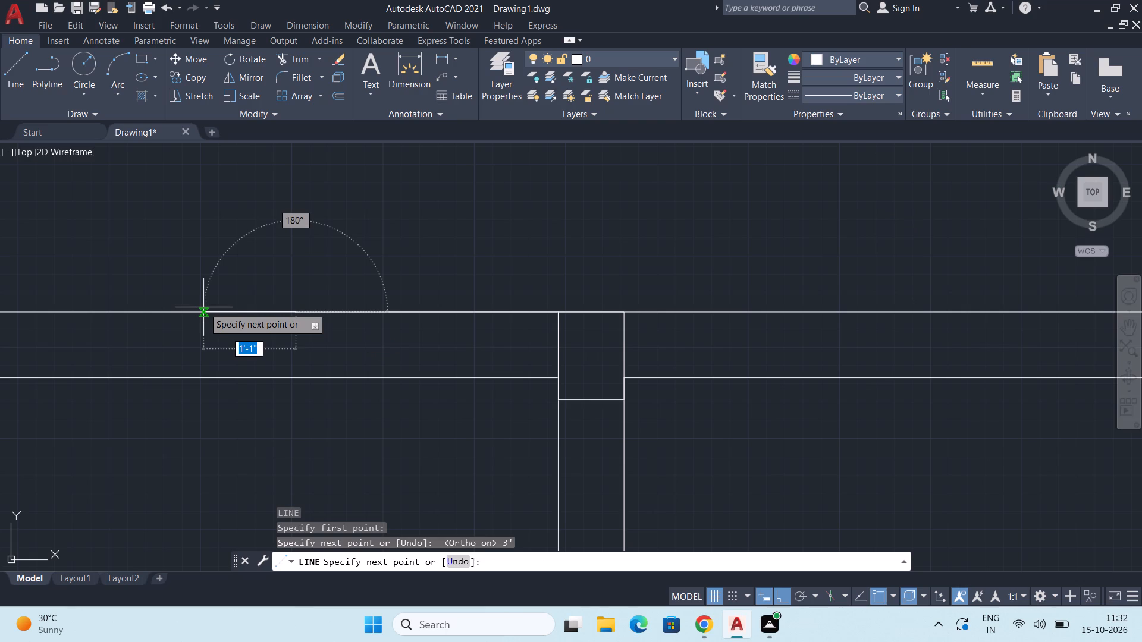
pyautogui.click(296, 377)
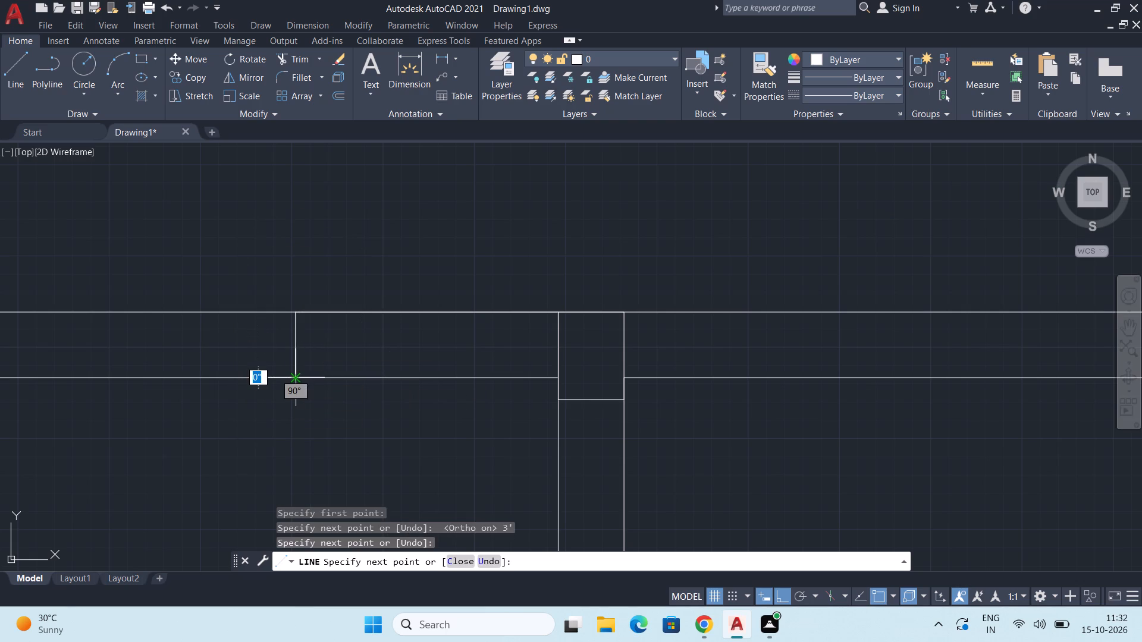
pyautogui.press('Escape')
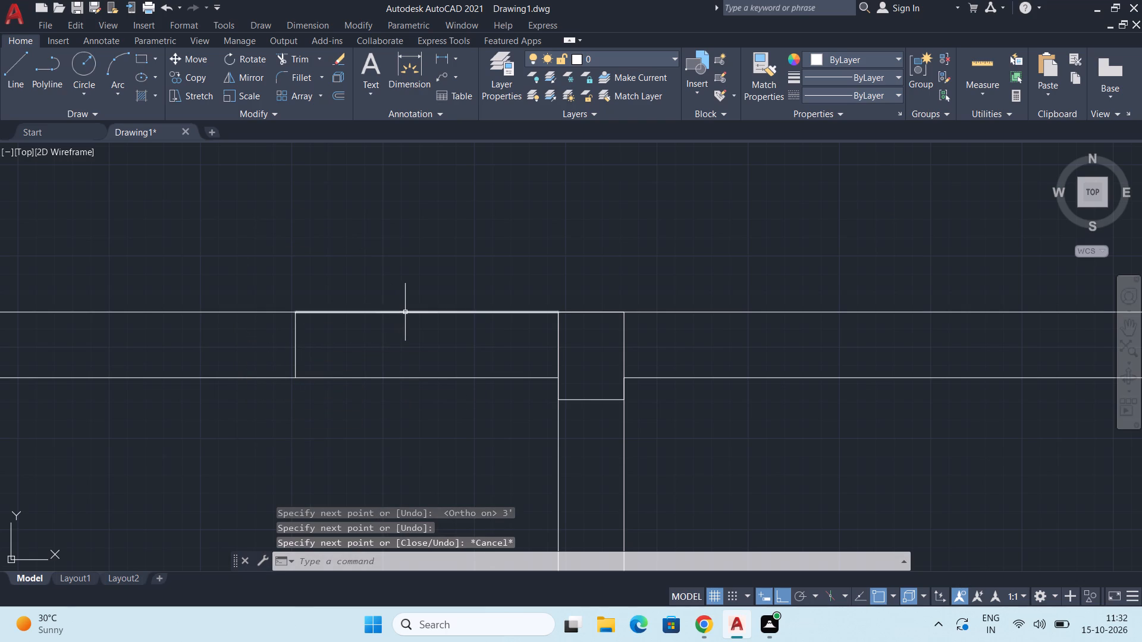
# Erase the 3' helper line along the top wall's outer edge.
pyautogui.click(405, 312)
pyautogui.press('Delete')
# Draw a vertical 9" line across the horizontal partition below the upper-left room, starting at the midpoint of its upper line.
pyautogui.scroll(-4, 403, 339)
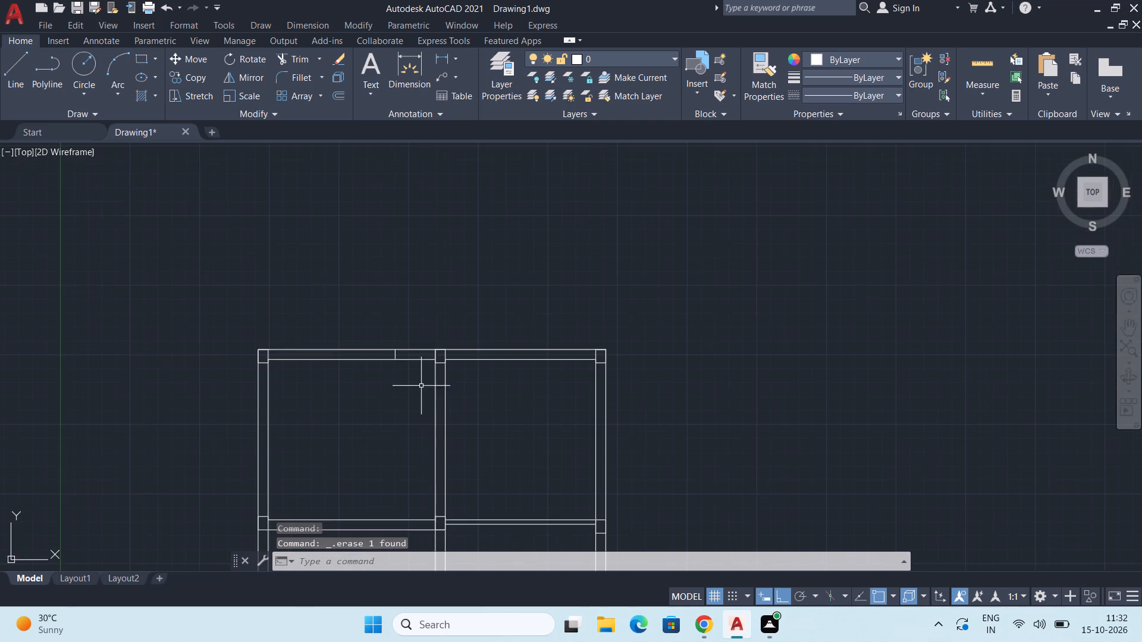
pyautogui.moveTo(421, 401); pyautogui.dragTo(416, 348, button='middle')
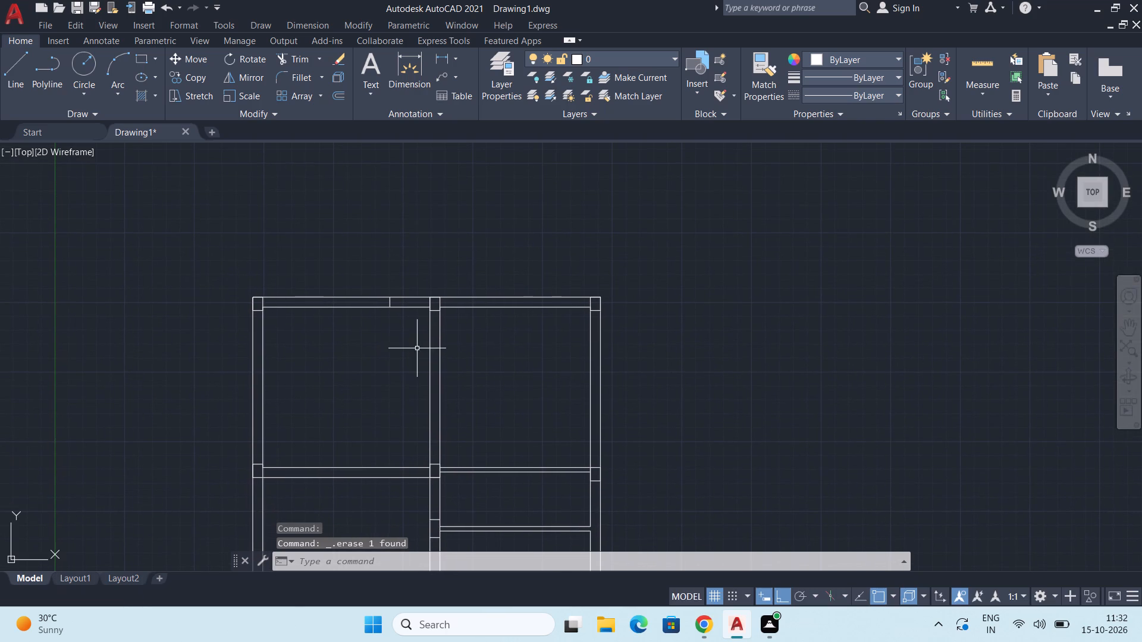
pyautogui.moveTo(434, 333); pyautogui.dragTo(428, 300, button='middle')
pyautogui.scroll(-1, 435, 300)
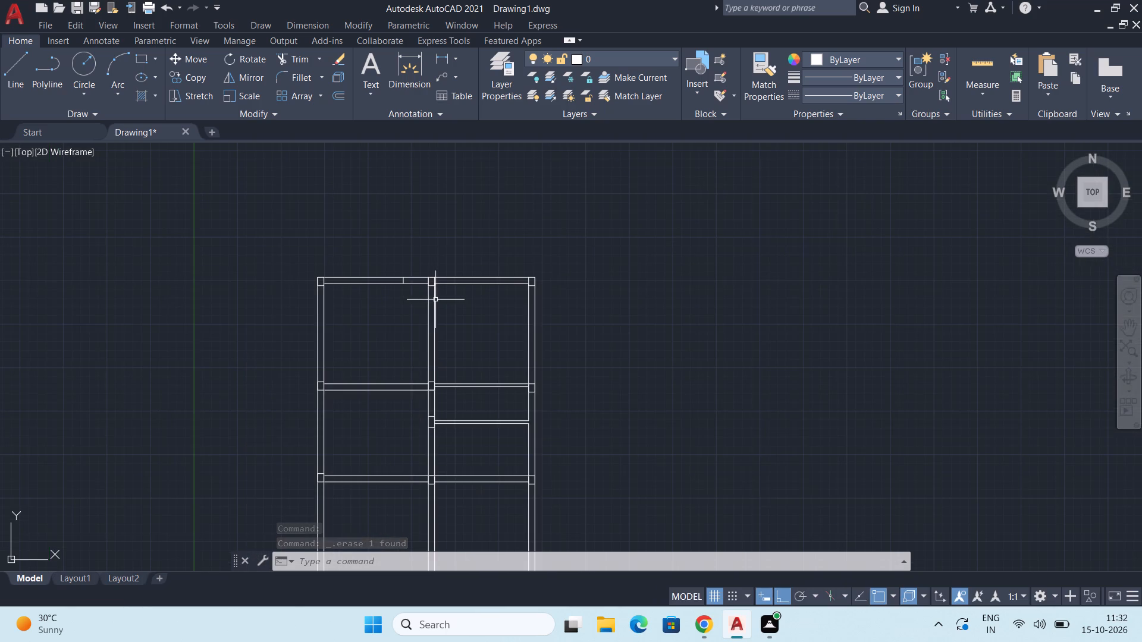
pyautogui.moveTo(423, 307); pyautogui.dragTo(429, 295, button='middle')
pyautogui.moveTo(422, 342); pyautogui.dragTo(429, 301, button='middle')
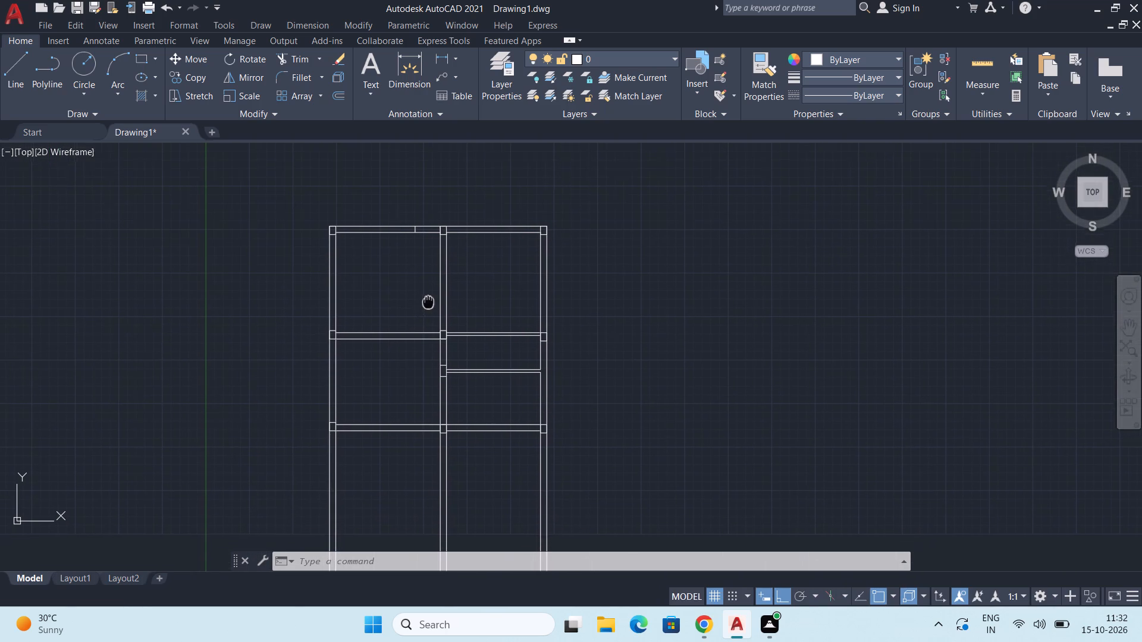
pyautogui.moveTo(429, 301); pyautogui.dragTo(429, 298, button='middle')
pyautogui.click(17, 73)
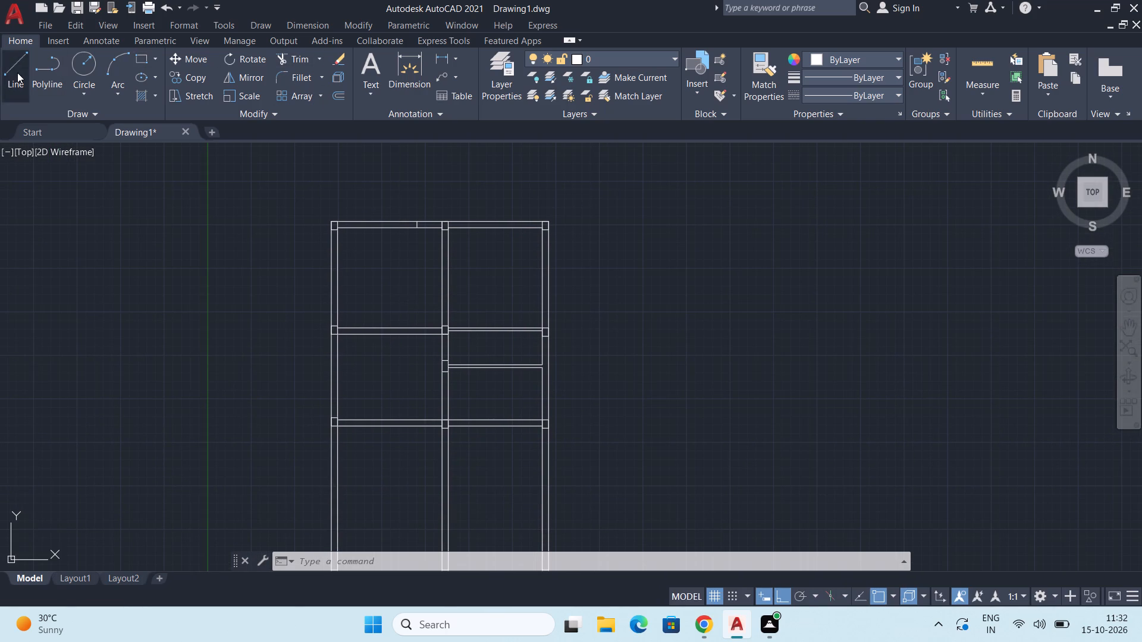
pyautogui.moveTo(309, 432); pyautogui.dragTo(352, 401, button='middle')
pyautogui.scroll(2, 482, 285)
pyautogui.moveTo(363, 336); pyautogui.dragTo(377, 323, button='middle')
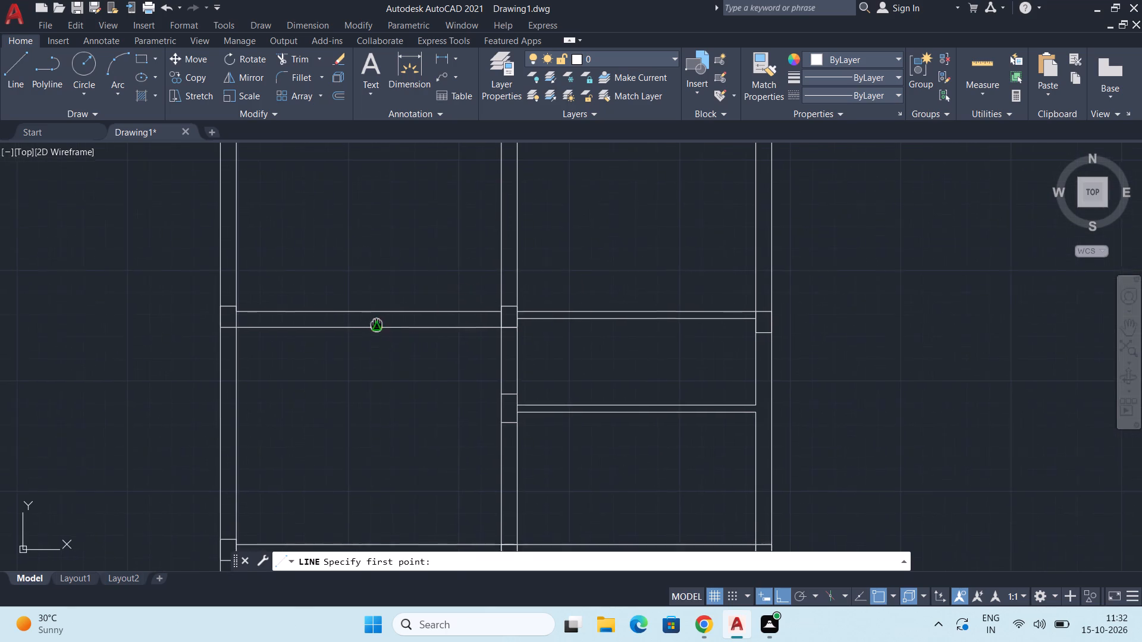
pyautogui.moveTo(377, 323); pyautogui.dragTo(392, 341, button='middle')
pyautogui.scroll(1, 388, 361)
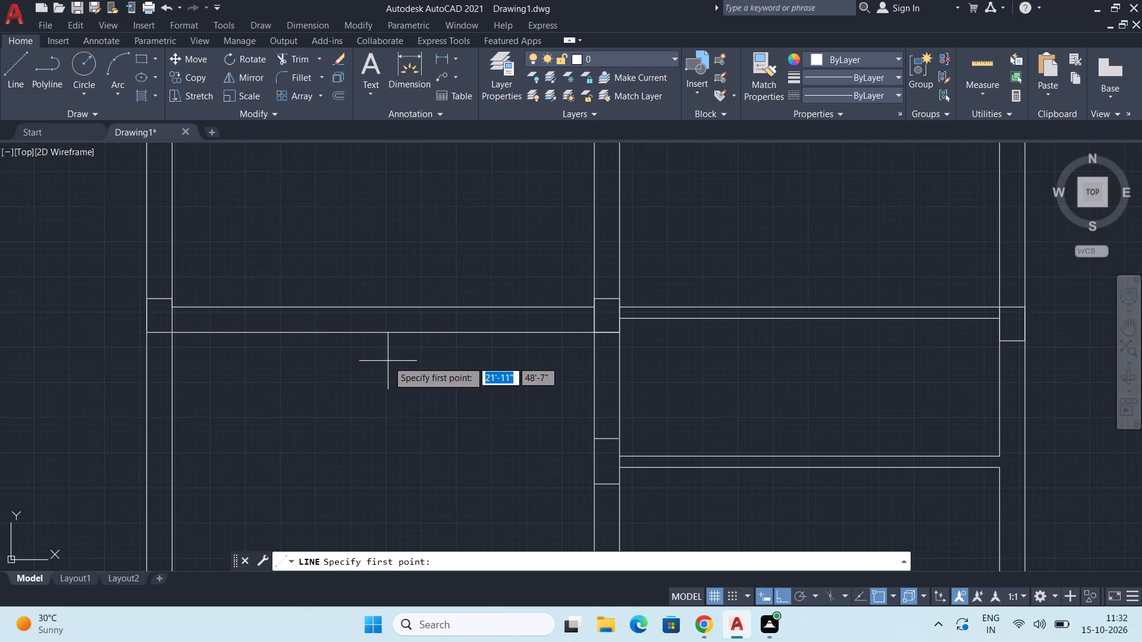
pyautogui.moveTo(399, 358); pyautogui.dragTo(427, 389, button='middle')
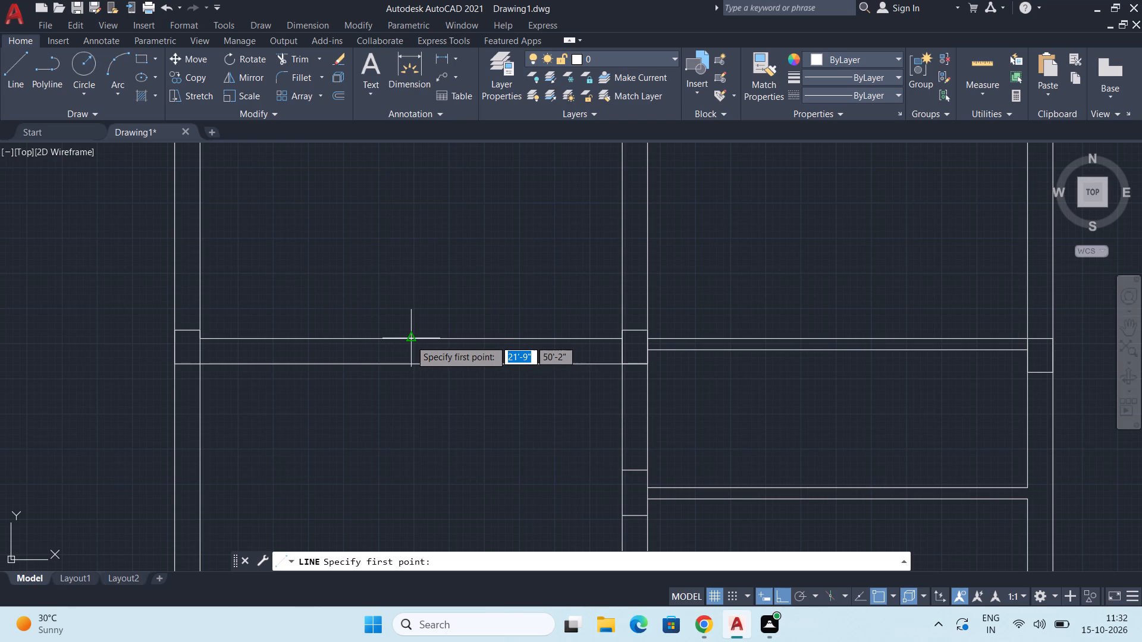
pyautogui.scroll(2, 410, 340)
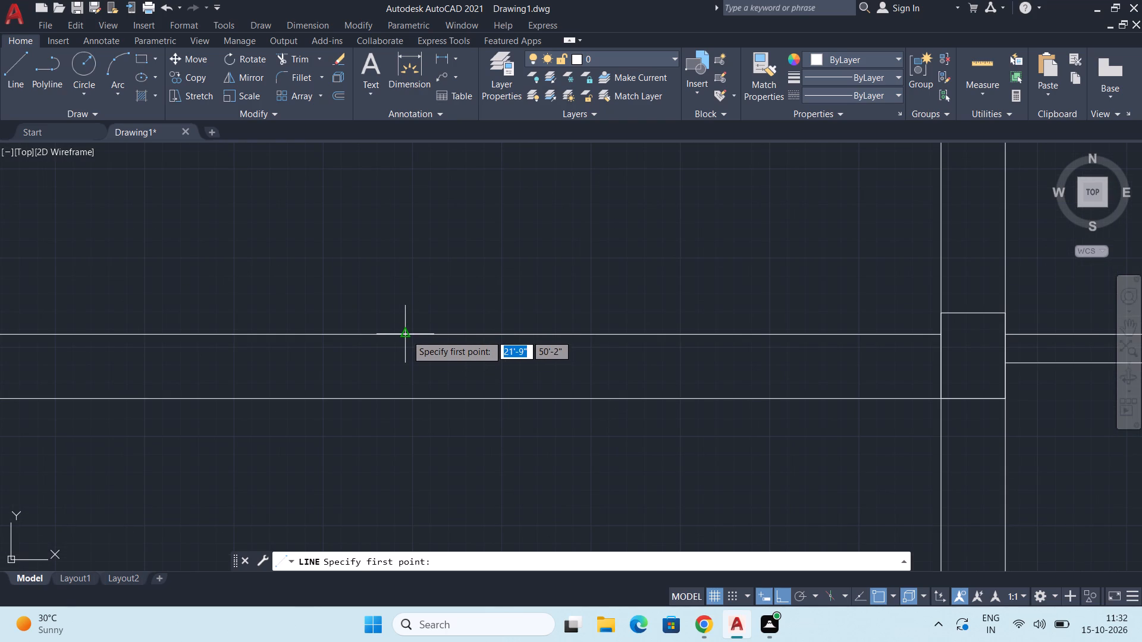
pyautogui.click(406, 335)
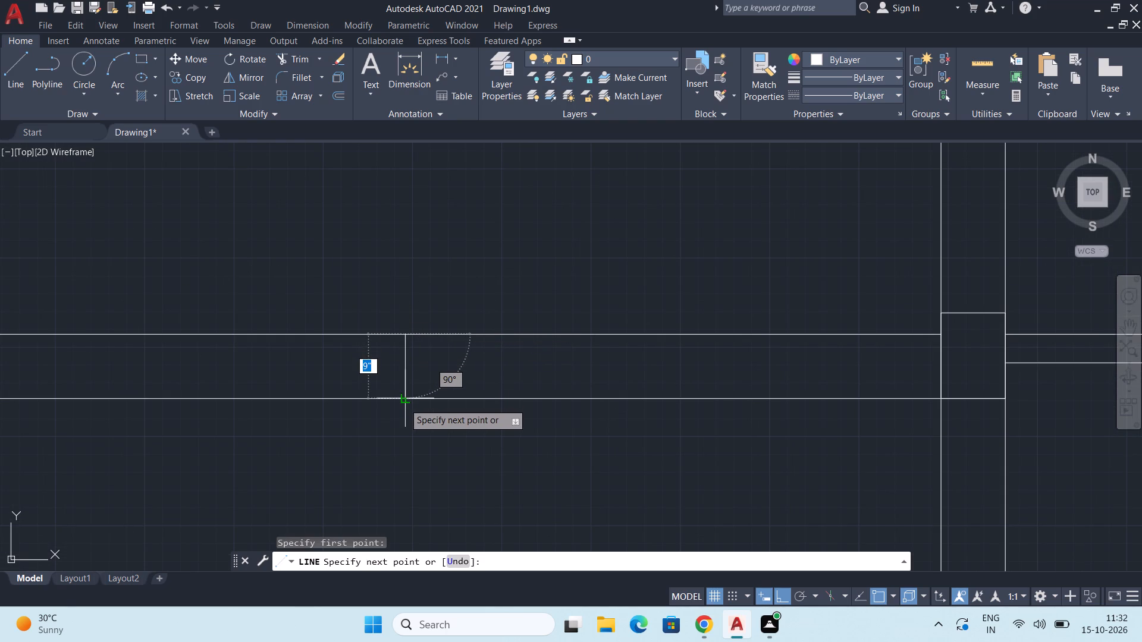
pyautogui.click(404, 403)
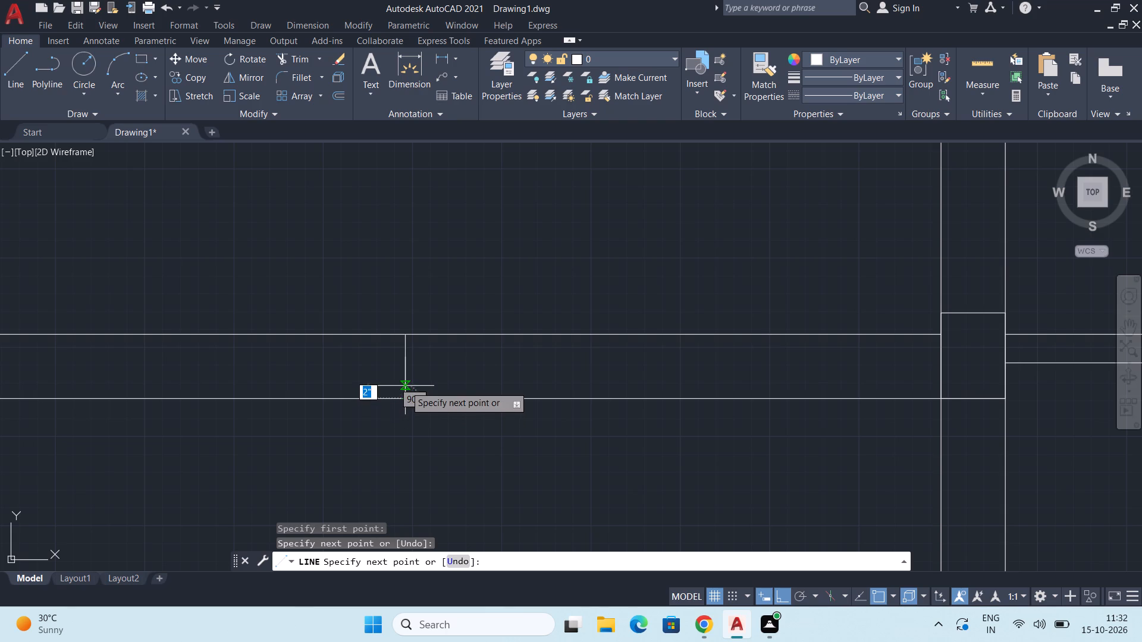
pyautogui.press('Escape')
# Start the Offset command and begin entering an offset distance of 5.
pyautogui.scroll(-2, 453, 360)
pyautogui.moveTo(475, 405); pyautogui.dragTo(360, 412, button='middle')
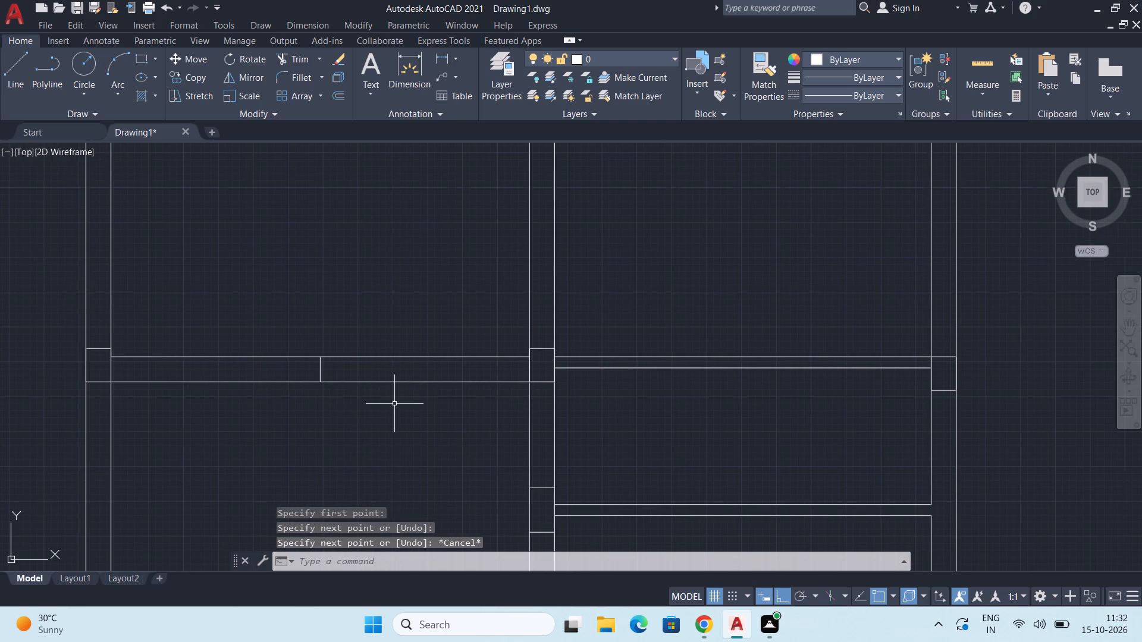
pyautogui.write('OFF')
pyautogui.press('Return')
pyautogui.press('5')
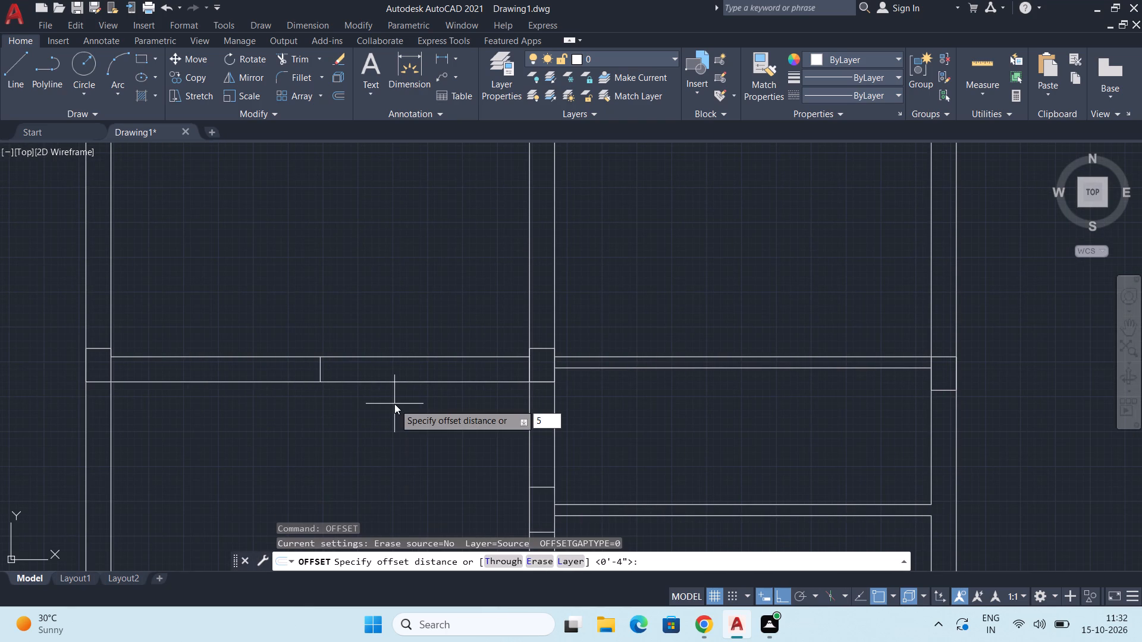
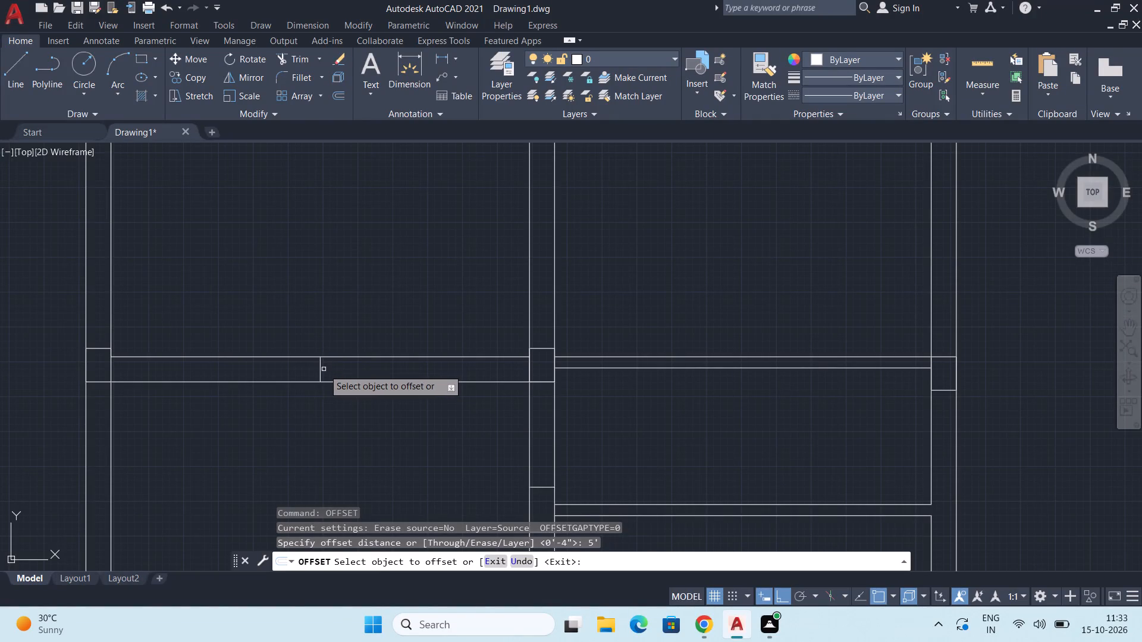
# Offset the vertical marking line across the partition below the upper-left room 4' to the right.
pyautogui.click(319, 369)
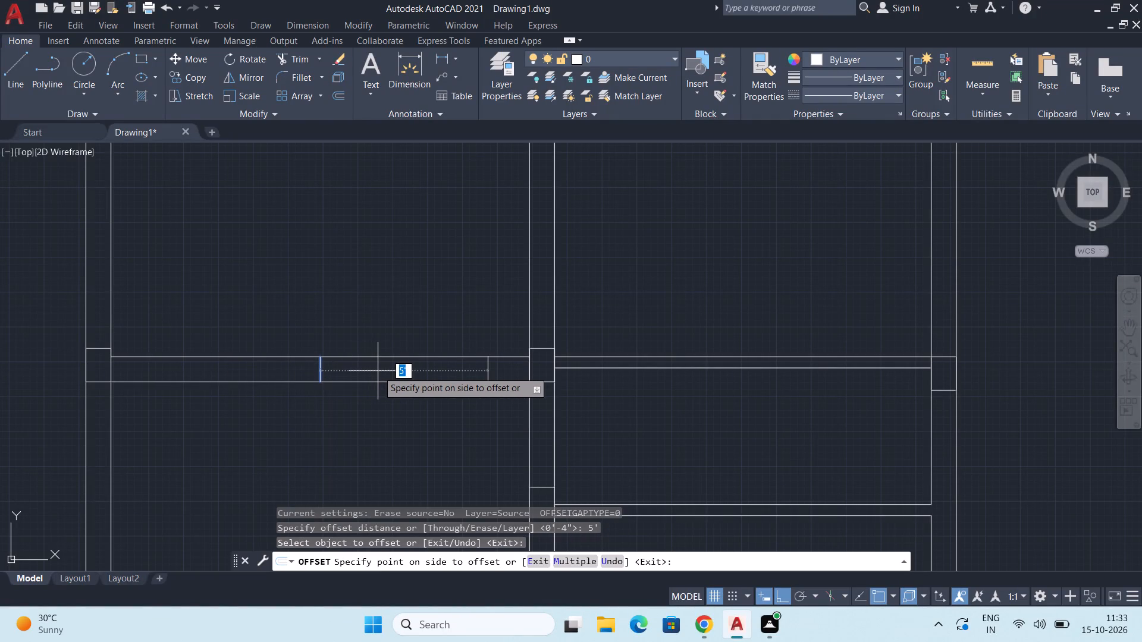
pyautogui.write("4'")
pyautogui.press('Return')
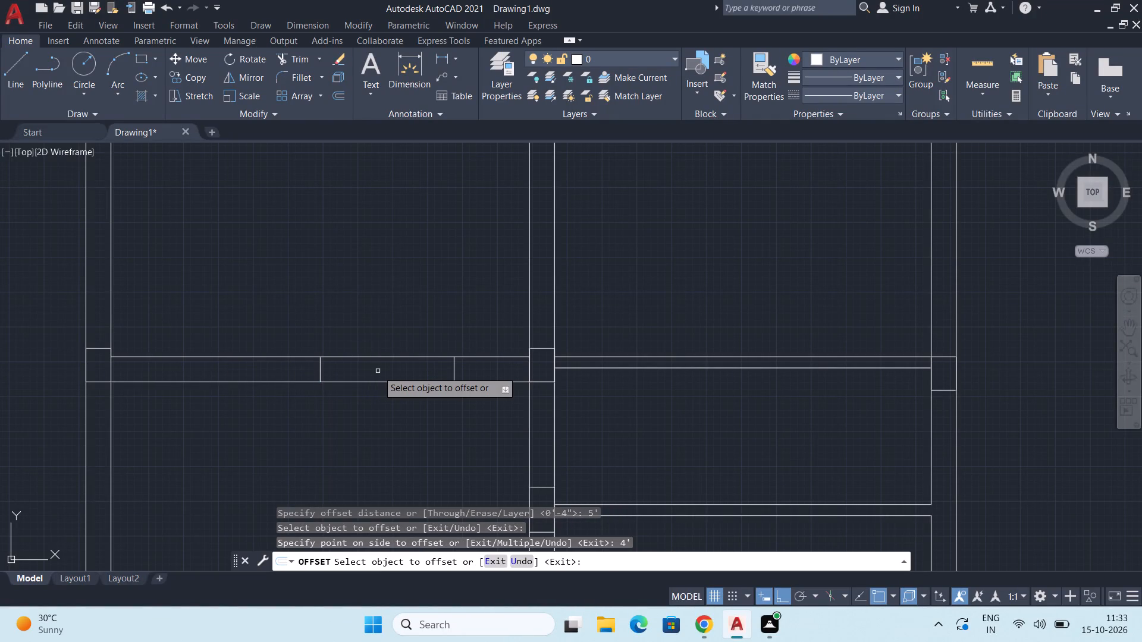
pyautogui.moveTo(419, 409); pyautogui.dragTo(428, 357, button='middle')
pyautogui.press('space')
# Offset the right outer wall's upper inner line 7' inward, then offset that copy 4" further left to form a vertical partition.
pyautogui.scroll(-1, 422, 331)
pyautogui.moveTo(416, 367); pyautogui.dragTo(378, 361, button='middle')
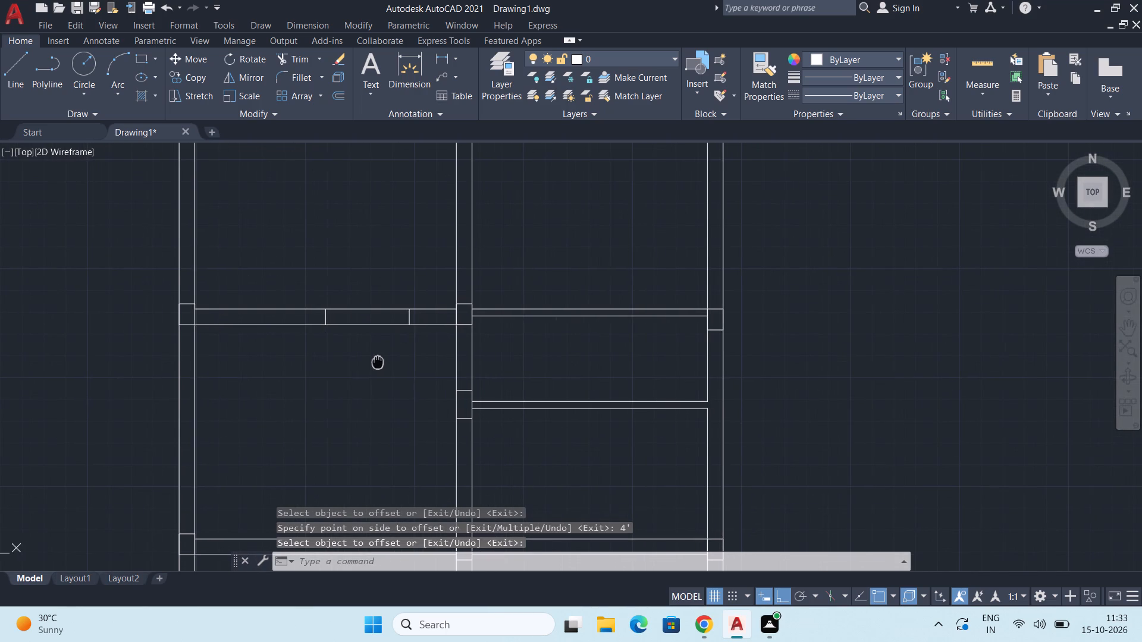
pyautogui.moveTo(378, 361); pyautogui.dragTo(378, 361, button='middle')
pyautogui.moveTo(416, 338); pyautogui.dragTo(382, 395, button='middle')
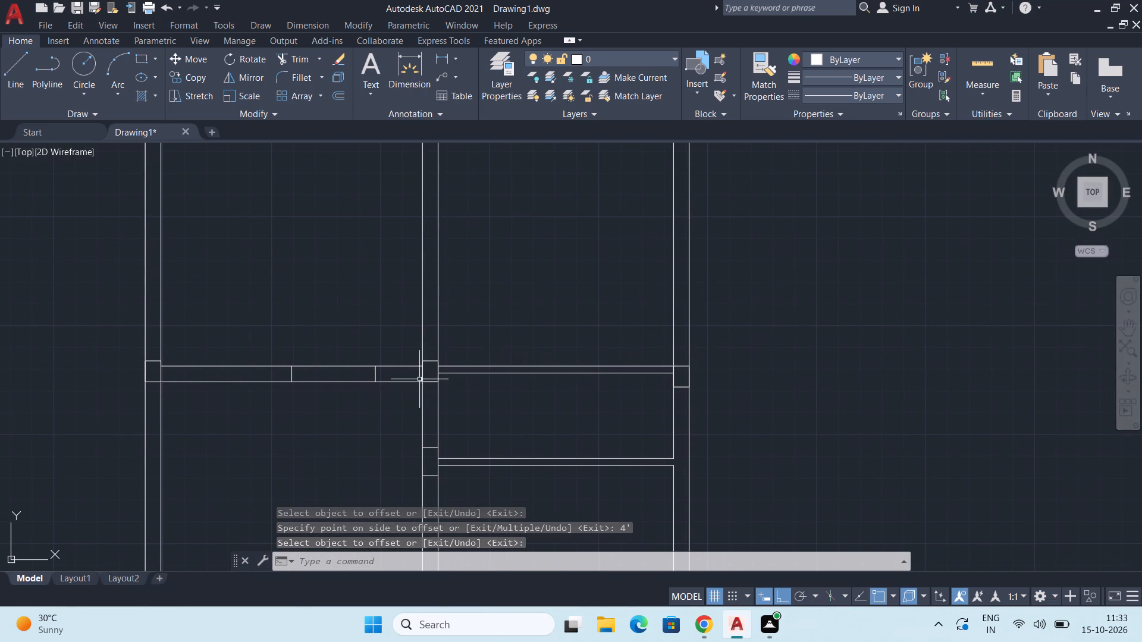
pyautogui.scroll(-1, 463, 404)
pyautogui.moveTo(466, 440); pyautogui.dragTo(463, 473, button='middle')
pyautogui.moveTo(472, 468); pyautogui.dragTo(445, 458, button='middle')
pyautogui.moveTo(482, 458); pyautogui.dragTo(478, 415, button='middle')
pyautogui.moveTo(480, 432); pyautogui.dragTo(450, 423, button='middle')
pyautogui.scroll(2, 499, 410)
pyautogui.moveTo(504, 408); pyautogui.dragTo(494, 407, button='middle')
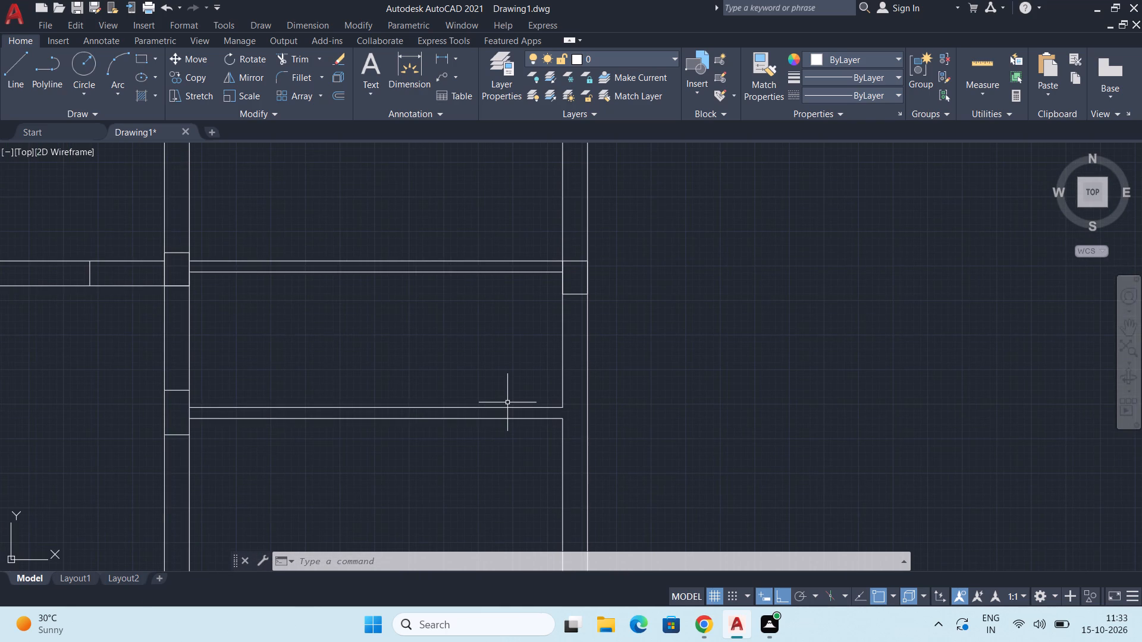
pyautogui.write('OFF')
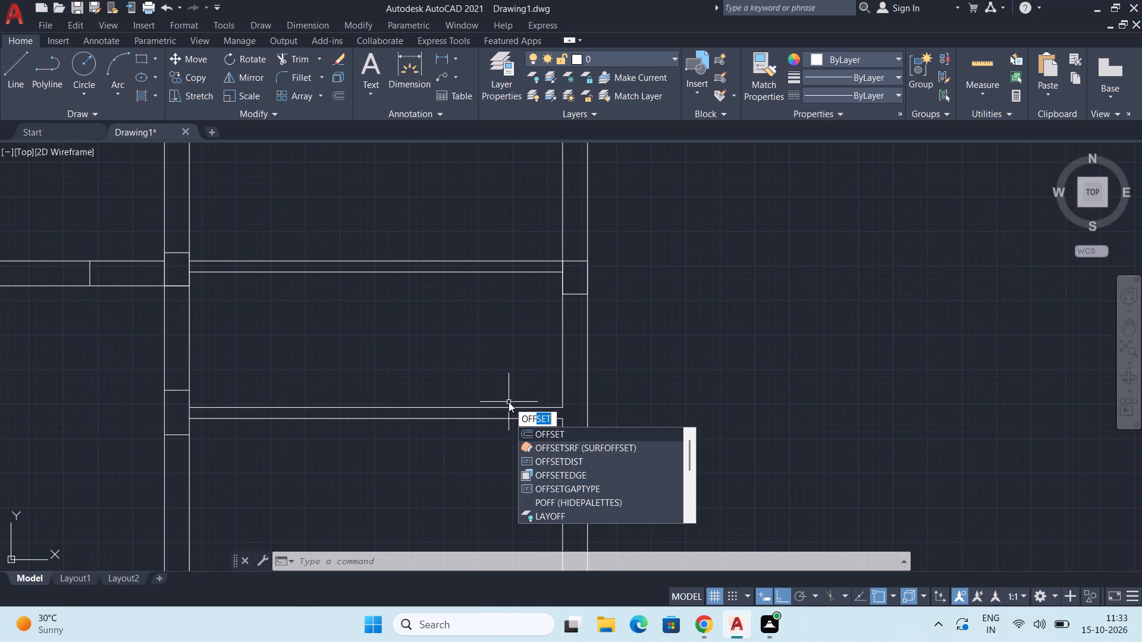
pyautogui.press('Return')
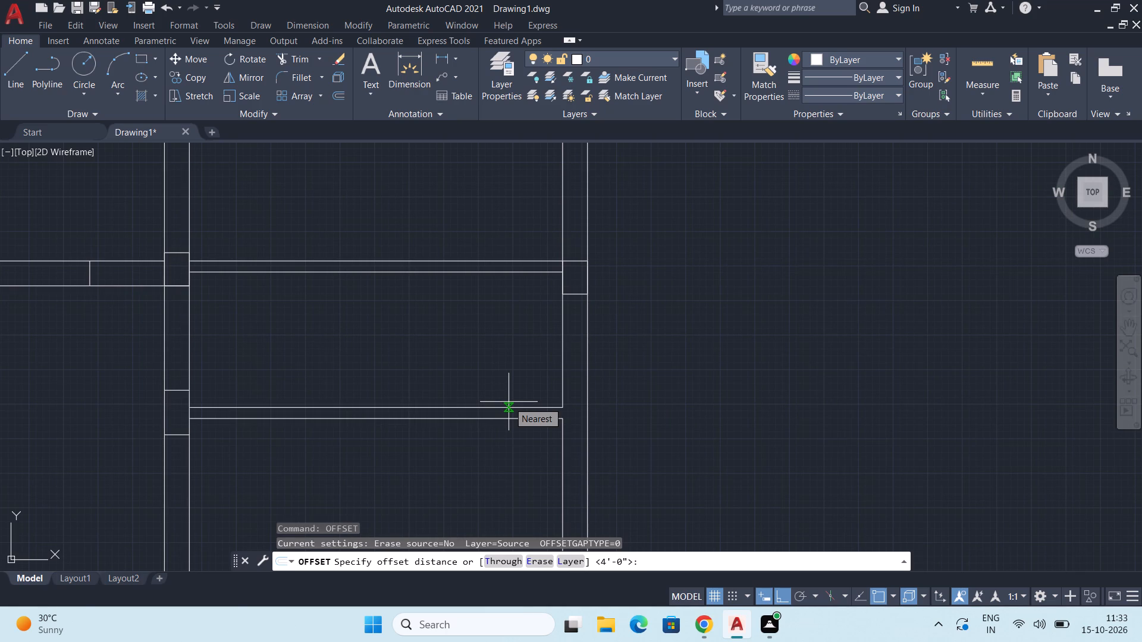
pyautogui.write("7'")
pyautogui.press('Return')
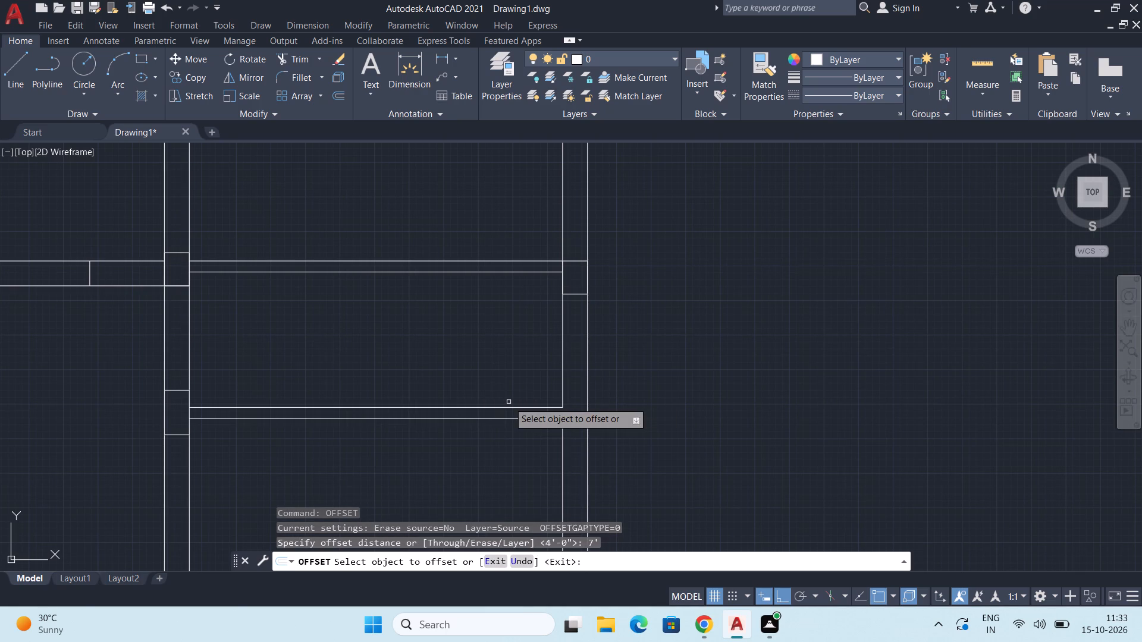
pyautogui.click(563, 346)
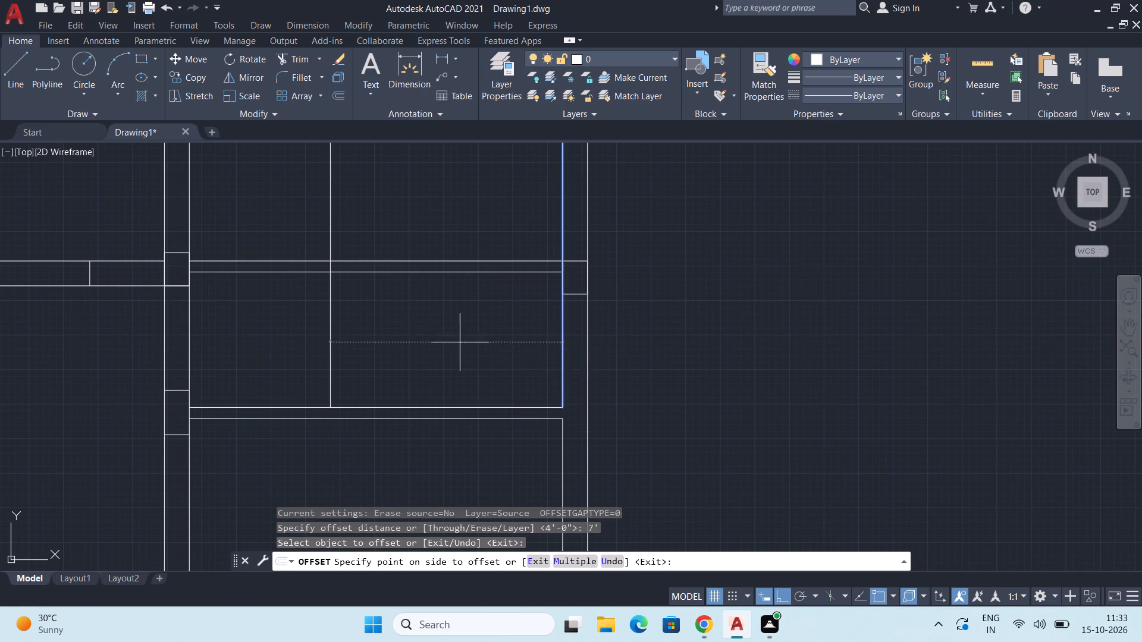
pyautogui.click(460, 342)
pyautogui.click(330, 348)
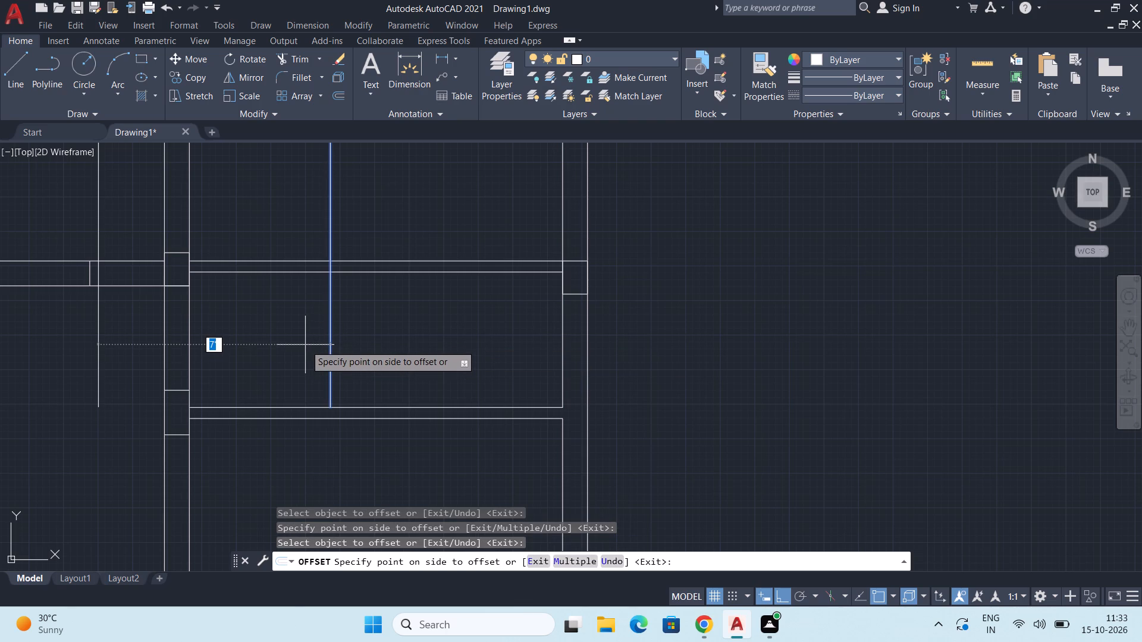
pyautogui.write('4"')
pyautogui.press('Return')
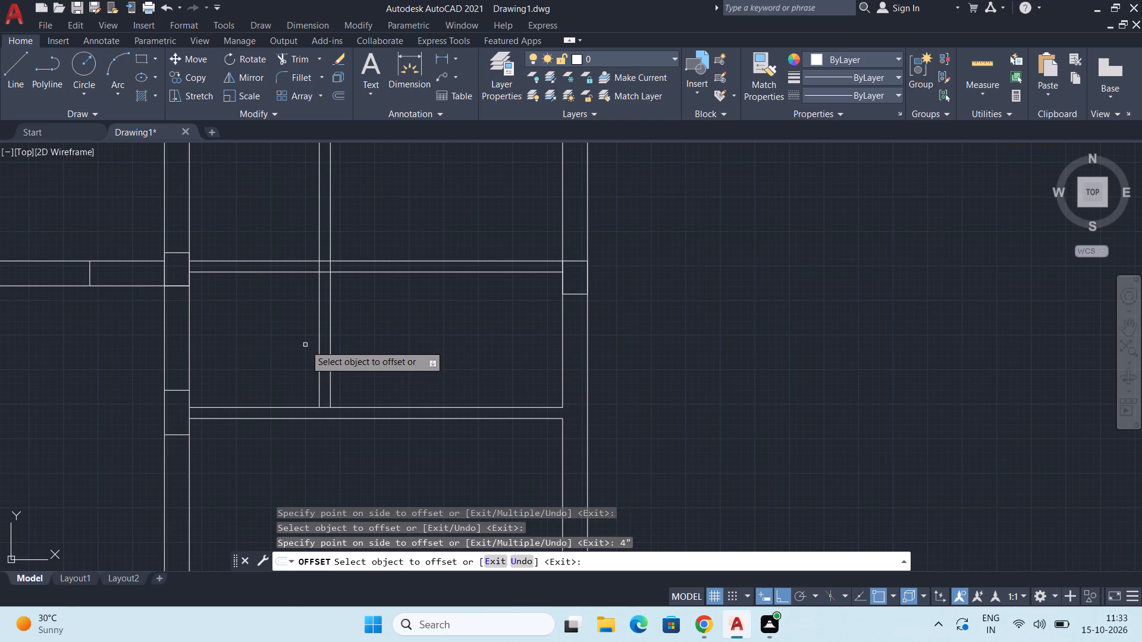
pyautogui.scroll(-2, 301, 339)
pyautogui.middleClick(310, 350)
pyautogui.press('space')
# Trim both lines of the upper 4" horizontal partition between the central wall and the new vertical partition.
pyautogui.write('TR')
pyautogui.press('Return')
pyautogui.scroll(3, 310, 330)
pyautogui.moveTo(280, 392); pyautogui.dragTo(297, 377, button='middle')
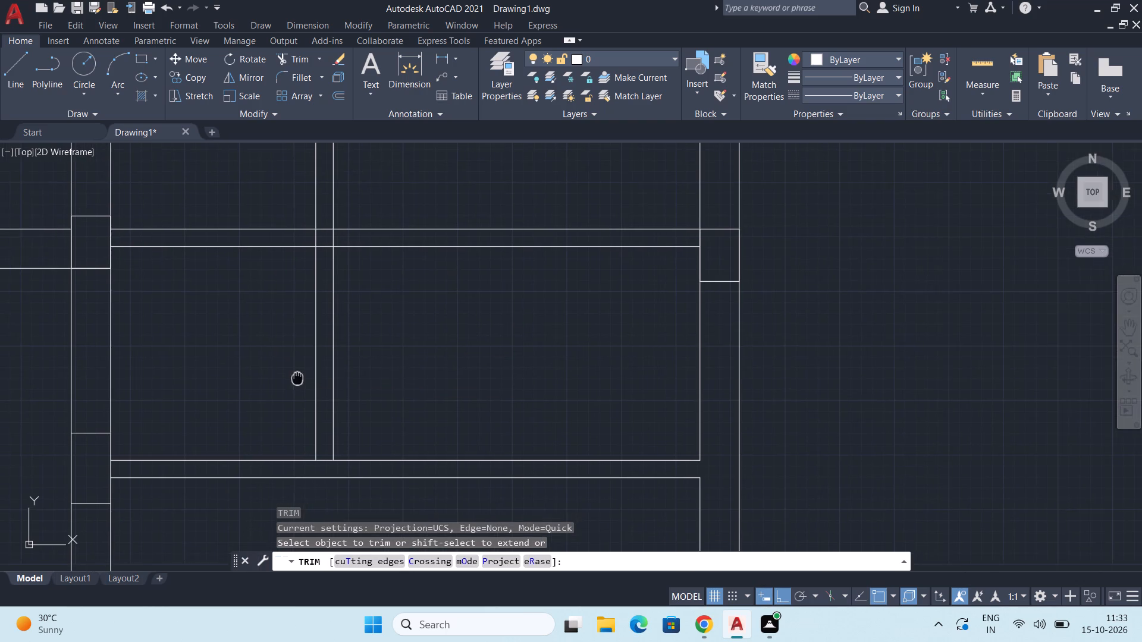
pyautogui.moveTo(297, 377); pyautogui.dragTo(299, 377, button='middle')
pyautogui.click(256, 206)
pyautogui.click(239, 304)
# Trim the overlapping inner segments where the vertical partition meets the upper horizontal partition, leaving a clean corner.
pyautogui.moveTo(287, 282); pyautogui.dragTo(284, 288, button='middle')
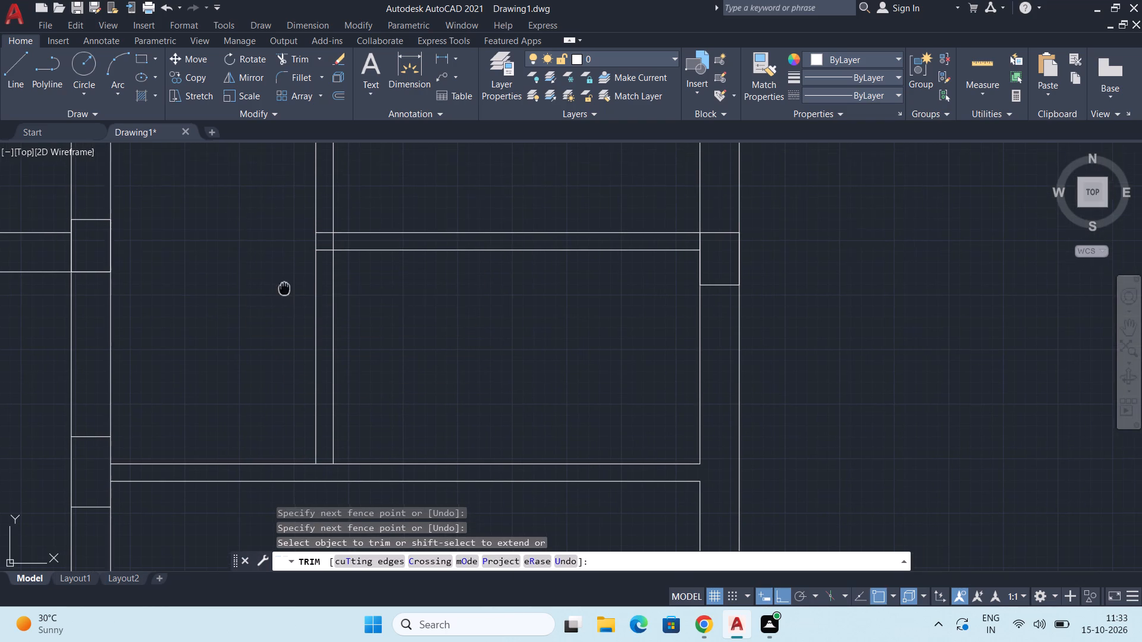
pyautogui.moveTo(284, 288); pyautogui.dragTo(259, 342, button='middle')
pyautogui.scroll(2, 301, 311)
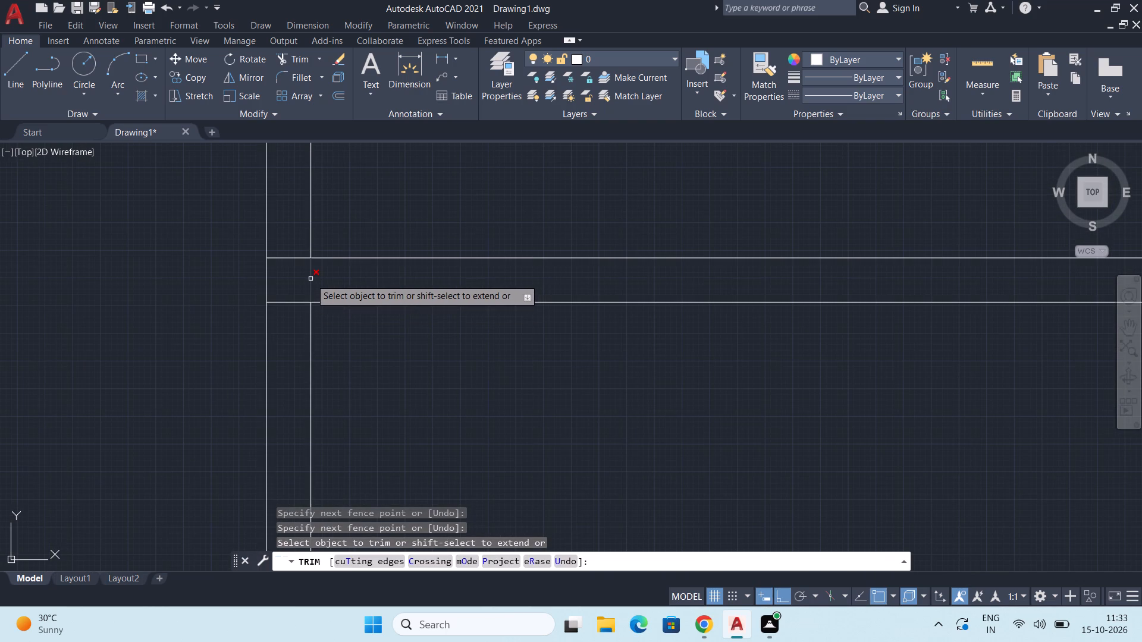
pyautogui.click(310, 279)
pyautogui.click(283, 307)
pyautogui.click(291, 290)
# Trim the vertical partition's two lines above the corner, through the upper-right room.
pyautogui.scroll(-5, 308, 249)
pyautogui.moveTo(316, 269); pyautogui.dragTo(323, 341, button='middle')
pyautogui.scroll(1, 314, 274)
pyautogui.click(303, 273)
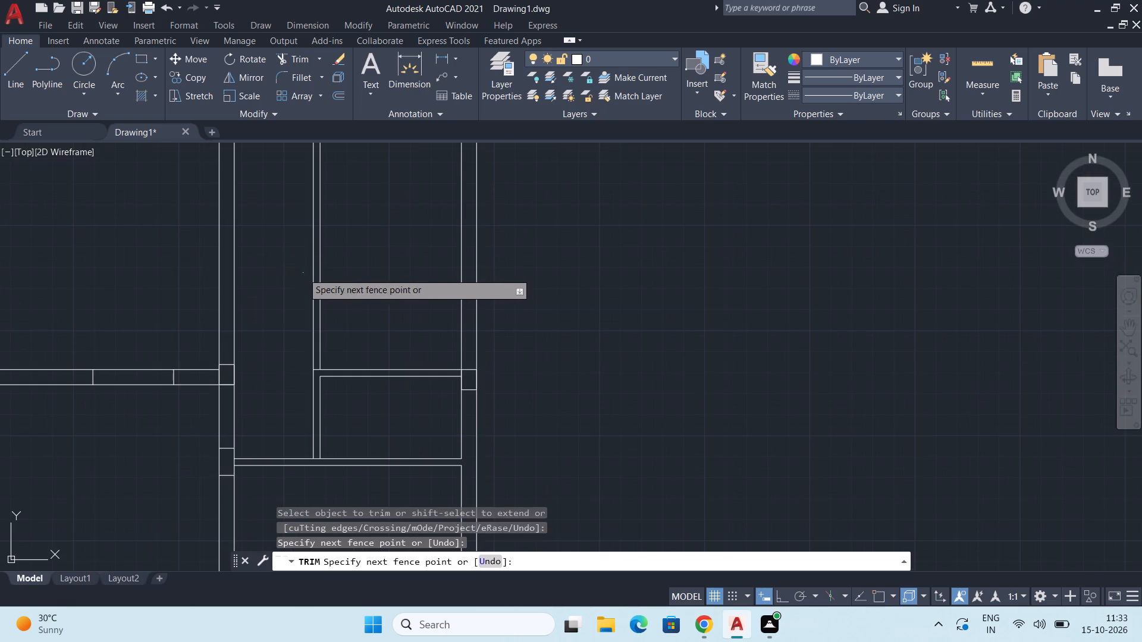
pyautogui.click(335, 276)
# Trim both lines of the central wall between the upper-left room's corner junction rectangle and the rectangle below it.
pyautogui.scroll(-3, 339, 269)
pyautogui.moveTo(343, 343); pyautogui.dragTo(347, 323, button='middle')
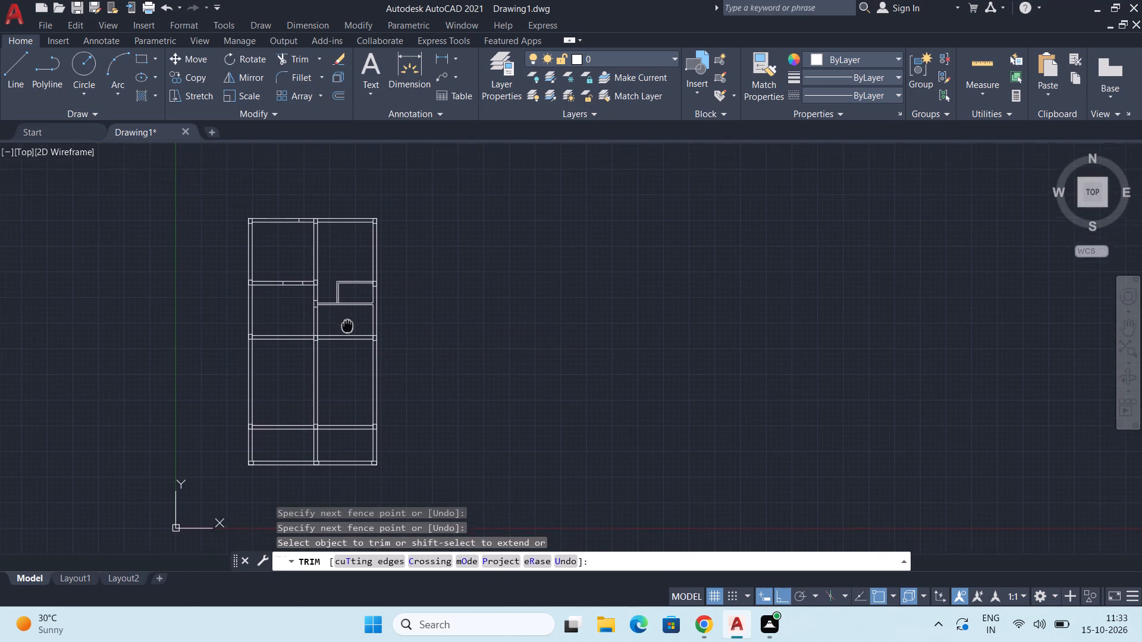
pyautogui.moveTo(347, 323); pyautogui.dragTo(347, 313, button='middle')
pyautogui.scroll(2, 324, 329)
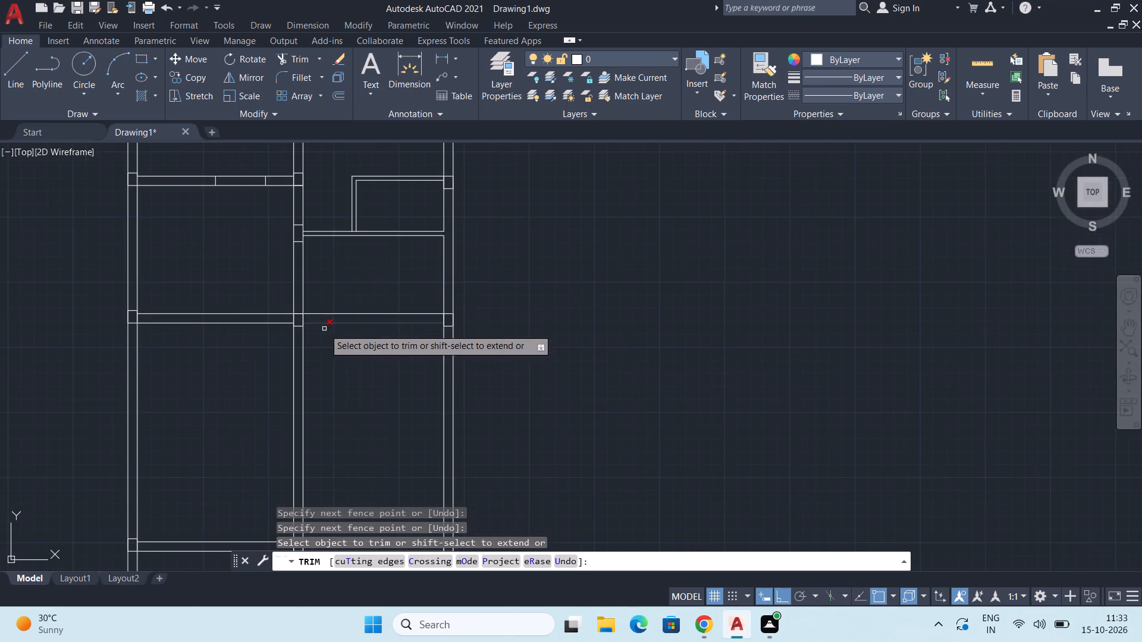
pyautogui.moveTo(313, 259); pyautogui.dragTo(313, 342, button='middle')
pyautogui.scroll(2, 312, 317)
pyautogui.click(236, 260)
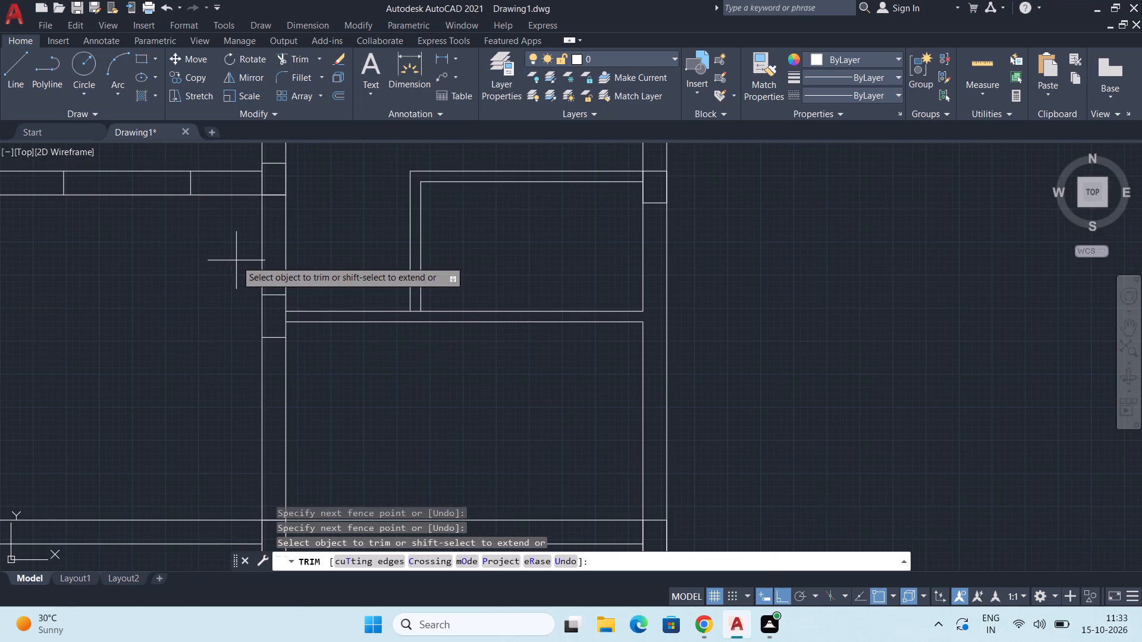
pyautogui.click(287, 243)
pyautogui.scroll(-3, 287, 243)
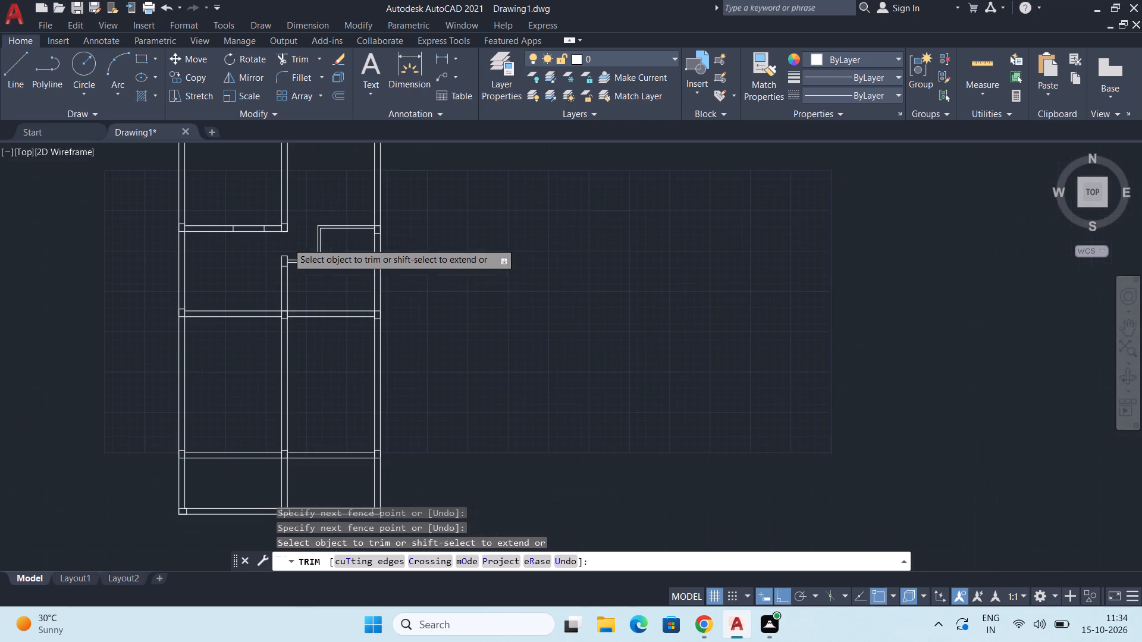
pyautogui.moveTo(298, 279); pyautogui.dragTo(298, 313, button='middle')
pyautogui.moveTo(322, 344); pyautogui.dragTo(329, 330, button='middle')
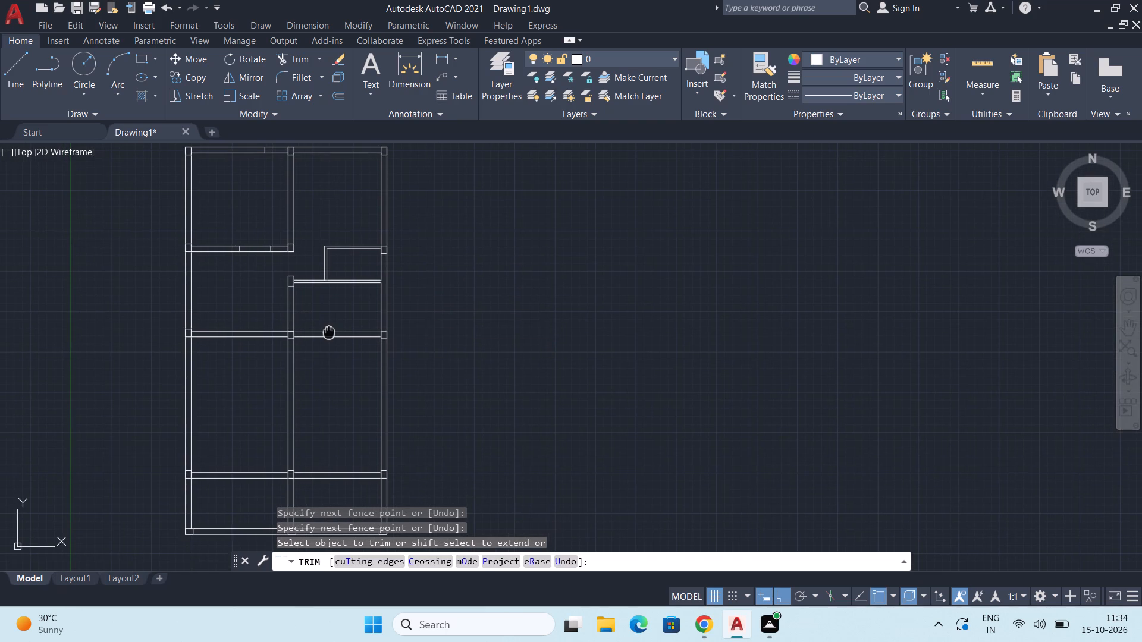
pyautogui.moveTo(329, 330); pyautogui.dragTo(329, 331, button='middle')
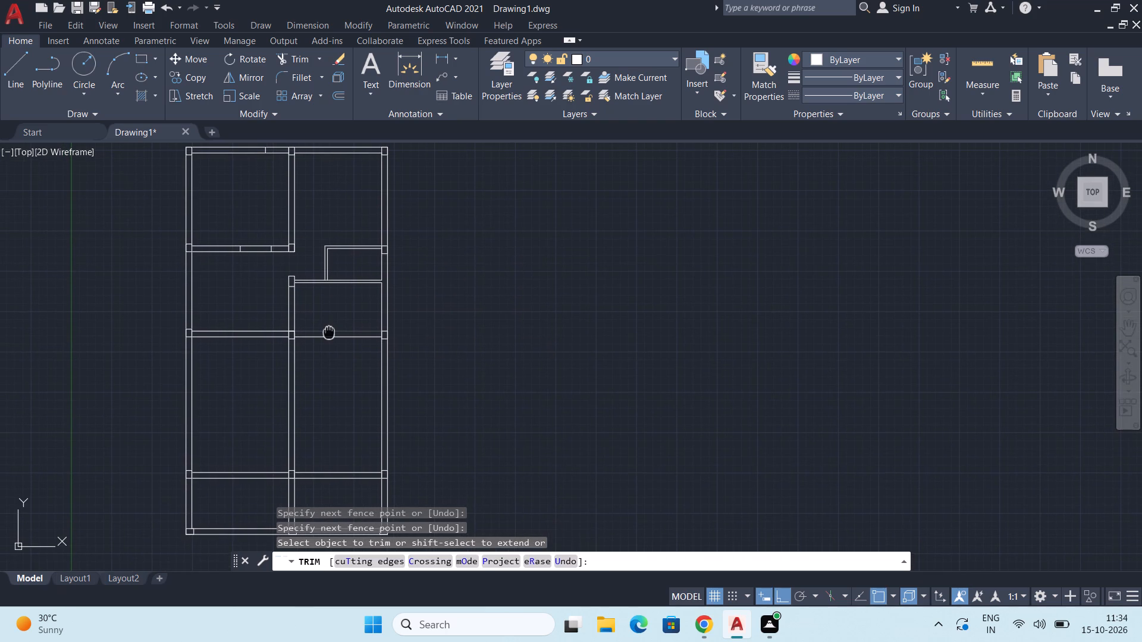
pyautogui.moveTo(329, 331); pyautogui.dragTo(330, 333, button='middle')
pyautogui.moveTo(330, 333); pyautogui.dragTo(319, 332, button='middle')
pyautogui.press('space')
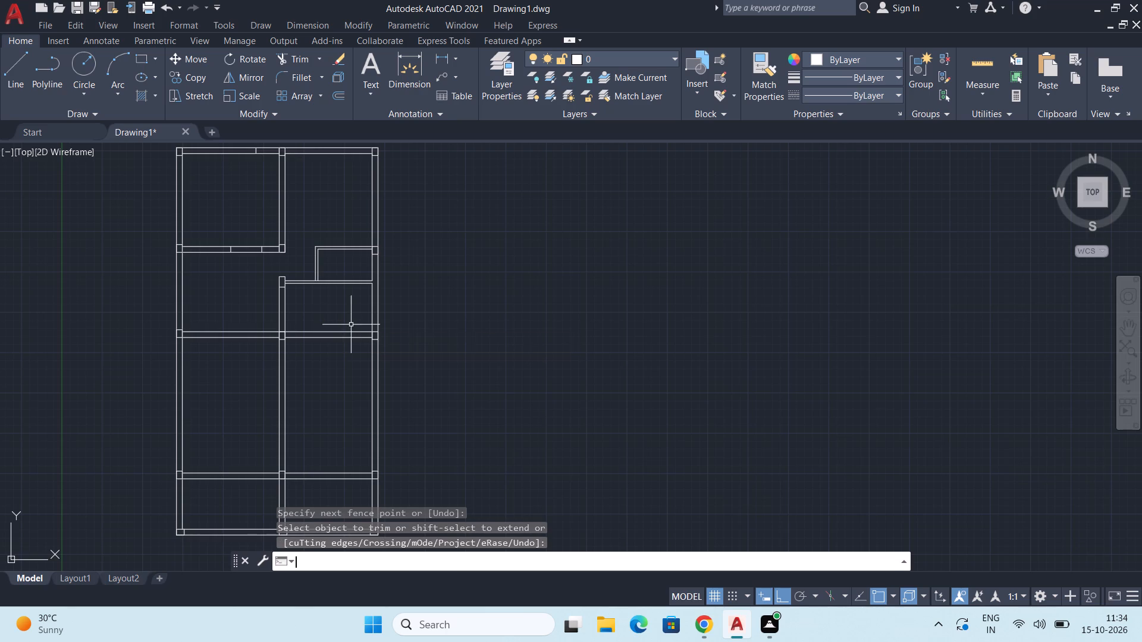
# Below the lower 4" partition, offset the right outer wall's inner line 5' inward and that copy 4" further left.
pyautogui.press('i')
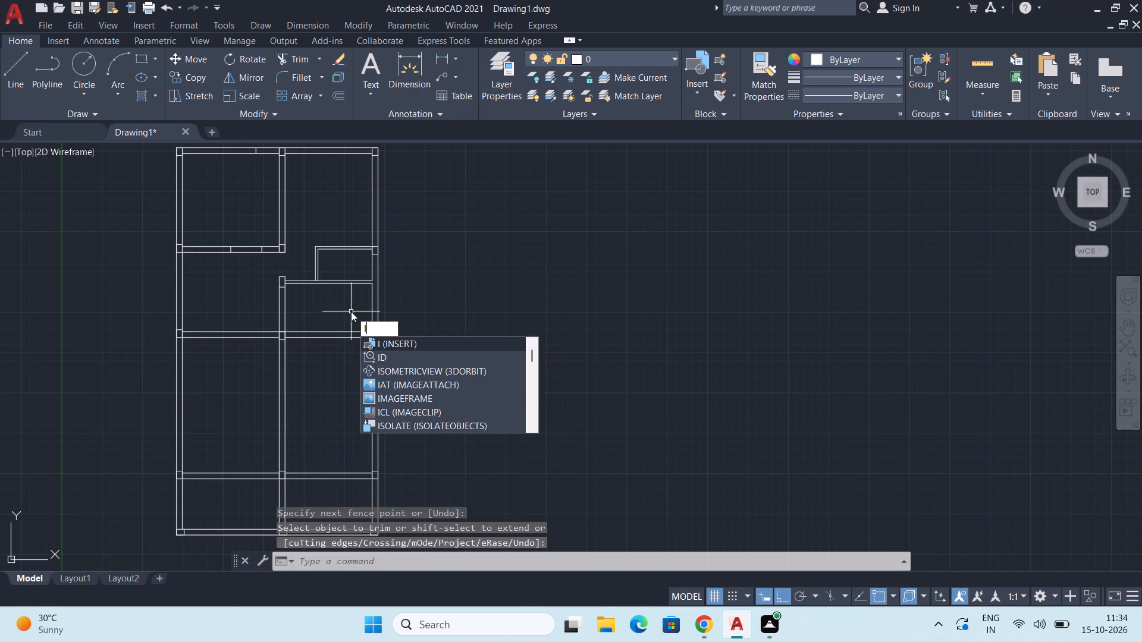
pyautogui.press('BackSpace')
pyautogui.press('BackSpace')
pyautogui.write('OFF')
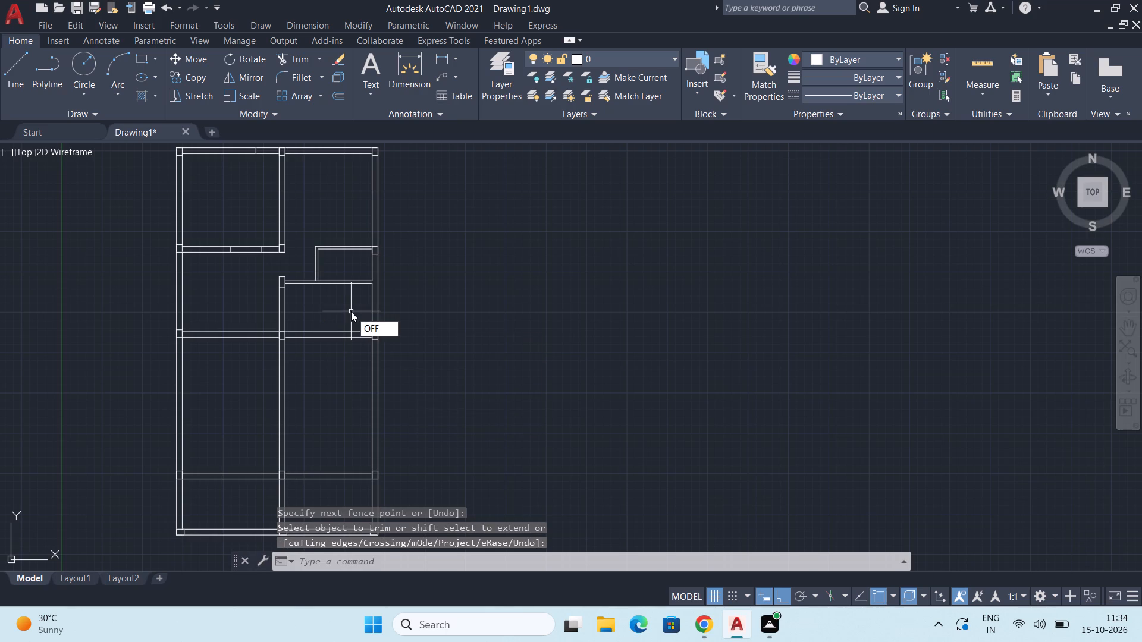
pyautogui.press('Return')
pyautogui.write("5'")
pyautogui.press('Return')
pyautogui.scroll(2, 351, 311)
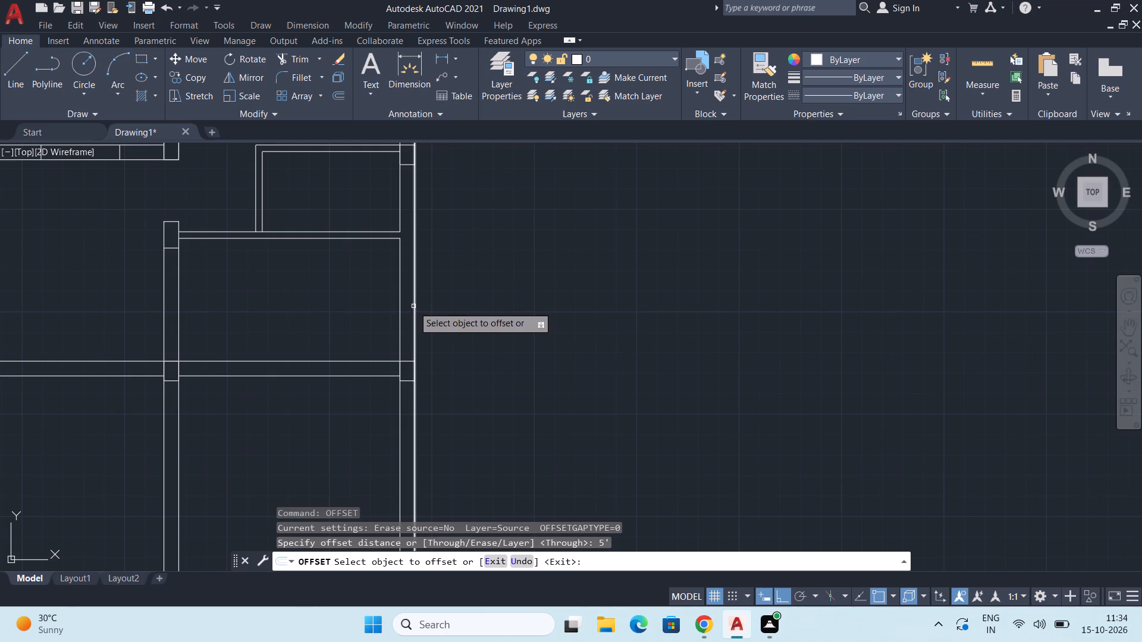
pyautogui.click(399, 324)
pyautogui.click(352, 325)
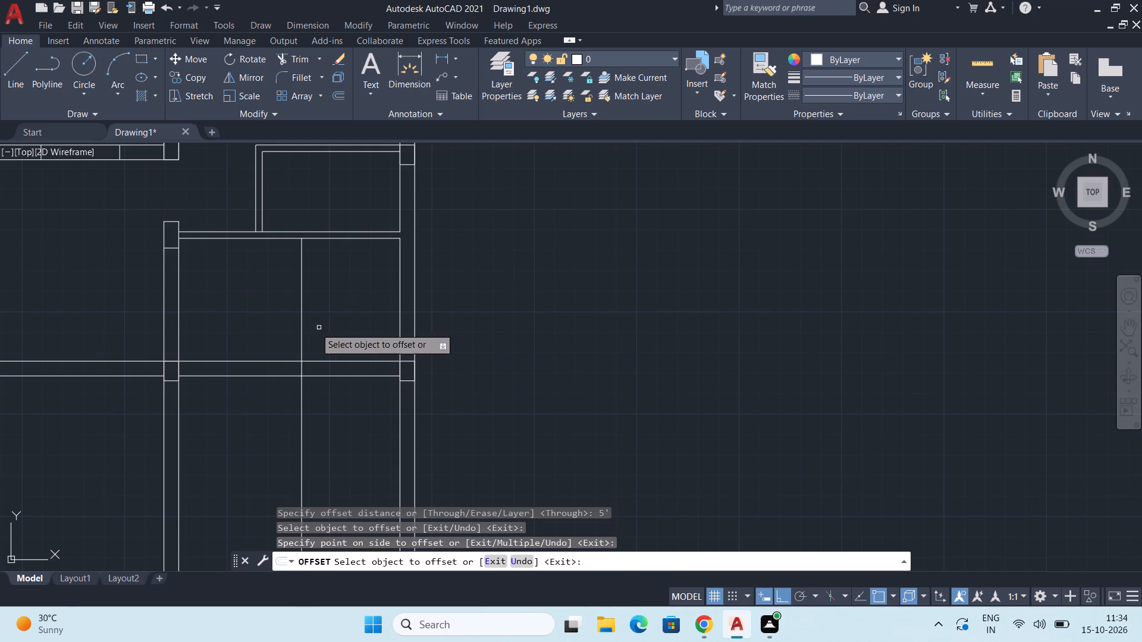
pyautogui.click(301, 341)
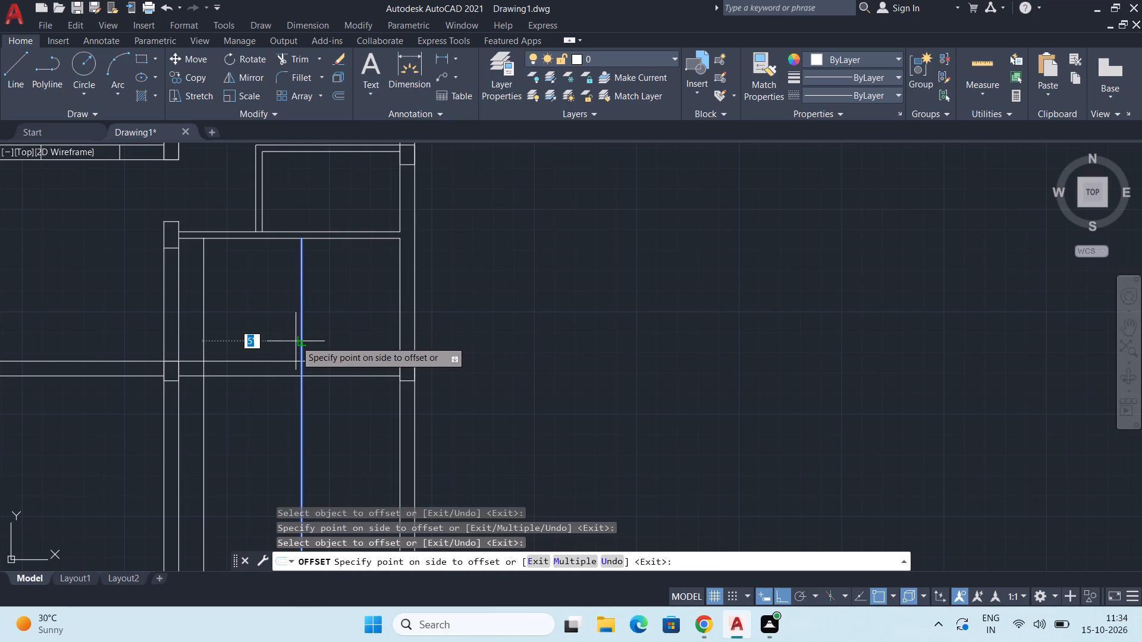
pyautogui.write('4"')
pyautogui.press('Return')
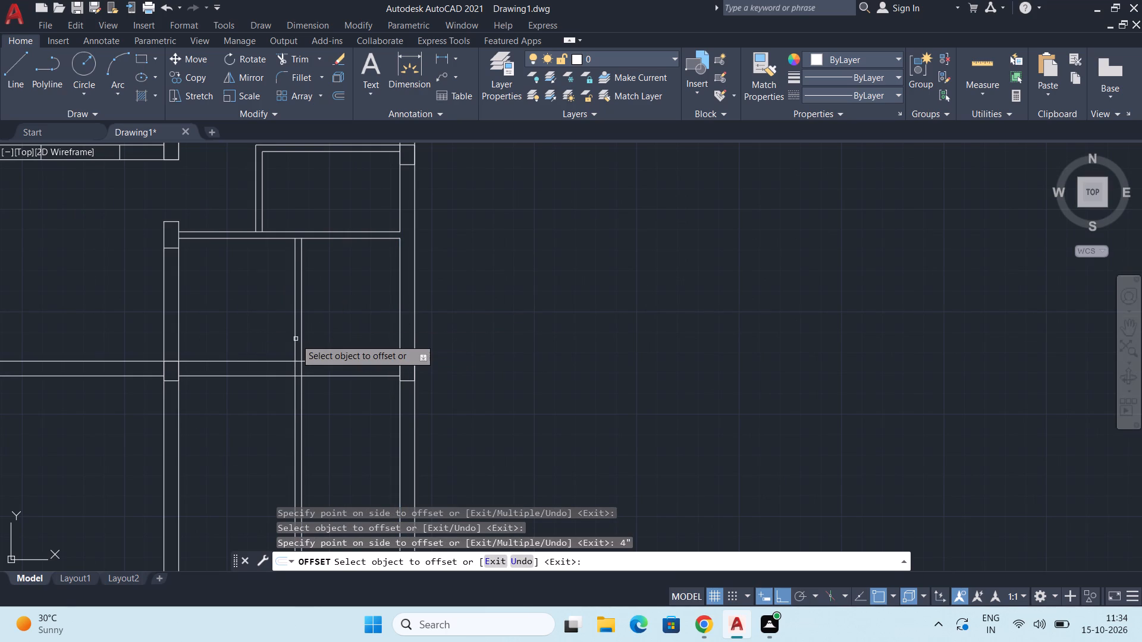
pyautogui.press('space')
# Trim the new partition's two lines below the horizontal 9" wall, in both the large room and the bottom room.
pyautogui.write('TR')
pyautogui.press('Return')
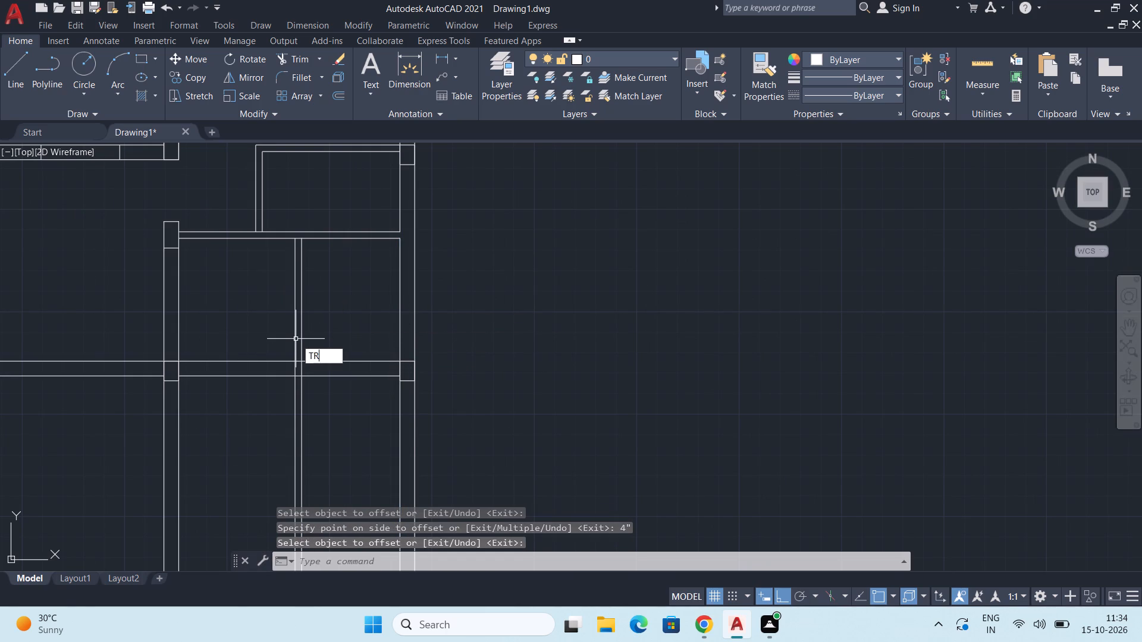
pyautogui.scroll(-2, 283, 428)
pyautogui.moveTo(275, 433); pyautogui.dragTo(282, 435)
pyautogui.click(296, 445)
pyautogui.moveTo(283, 452); pyautogui.dragTo(299, 379, button='middle')
pyautogui.moveTo(306, 448); pyautogui.dragTo(315, 357, button='middle')
pyautogui.scroll(5, 300, 436)
pyautogui.moveTo(305, 367); pyautogui.dragTo(328, 372)
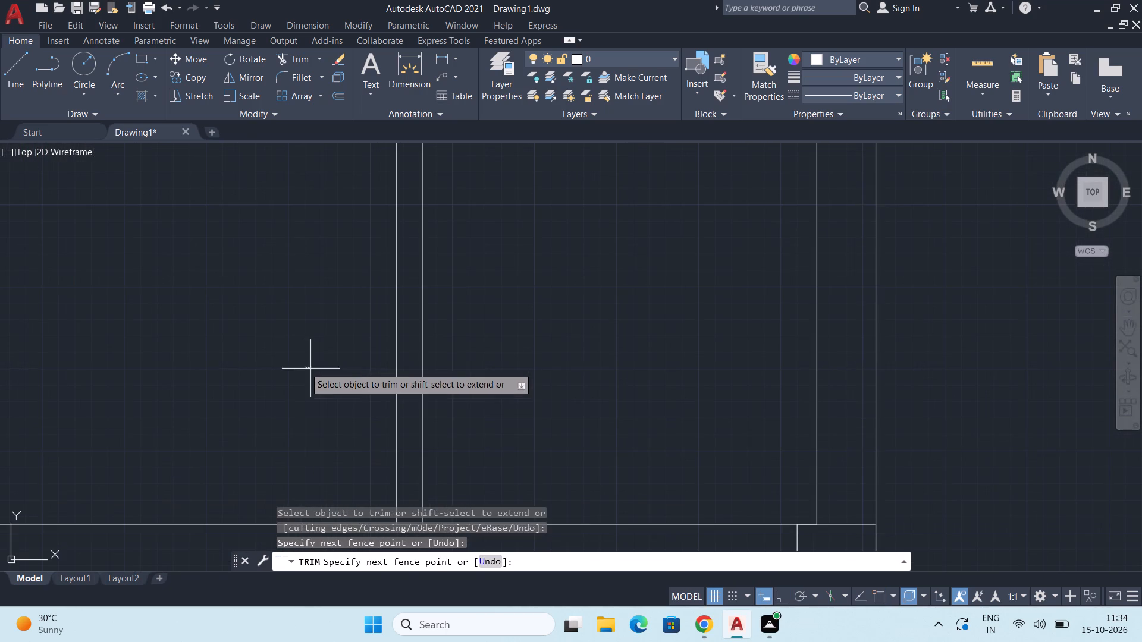
pyautogui.moveTo(328, 372); pyautogui.dragTo(318, 371)
pyautogui.click(476, 391)
# Check the new 4" partition's junctions with the lower partition and the horizontal 9" wall, ending the current trim.
pyautogui.scroll(-3, 395, 316)
pyautogui.moveTo(395, 319); pyautogui.dragTo(409, 386, button='middle')
pyautogui.scroll(-2, 390, 255)
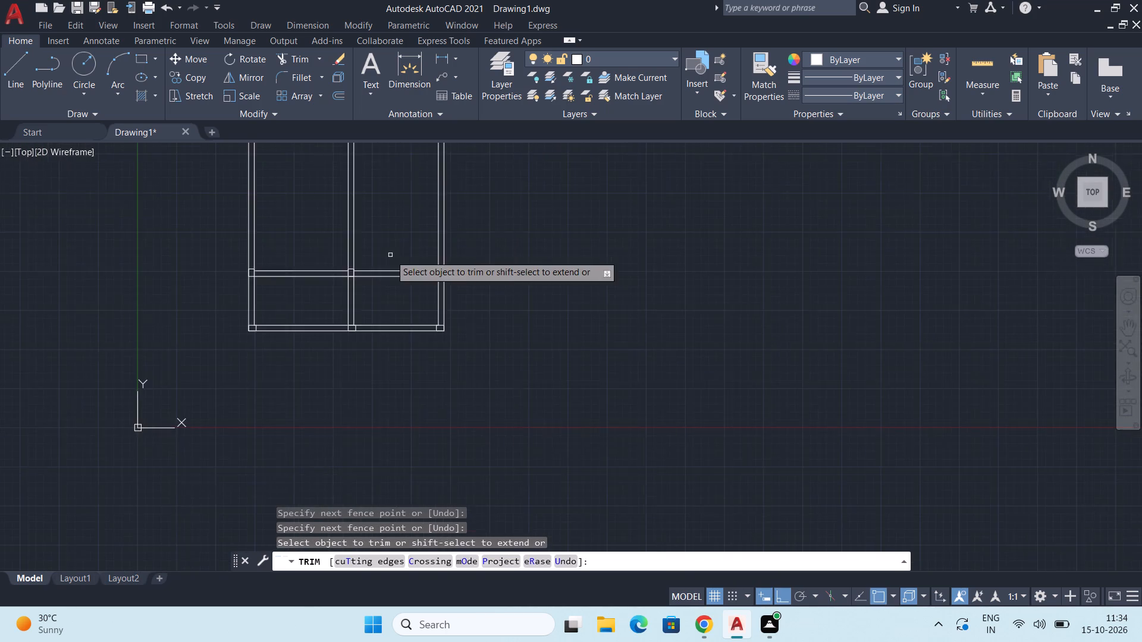
pyautogui.moveTo(390, 256); pyautogui.dragTo(387, 448, button='middle')
pyautogui.moveTo(380, 374); pyautogui.dragTo(381, 392, button='middle')
pyautogui.scroll(5, 390, 347)
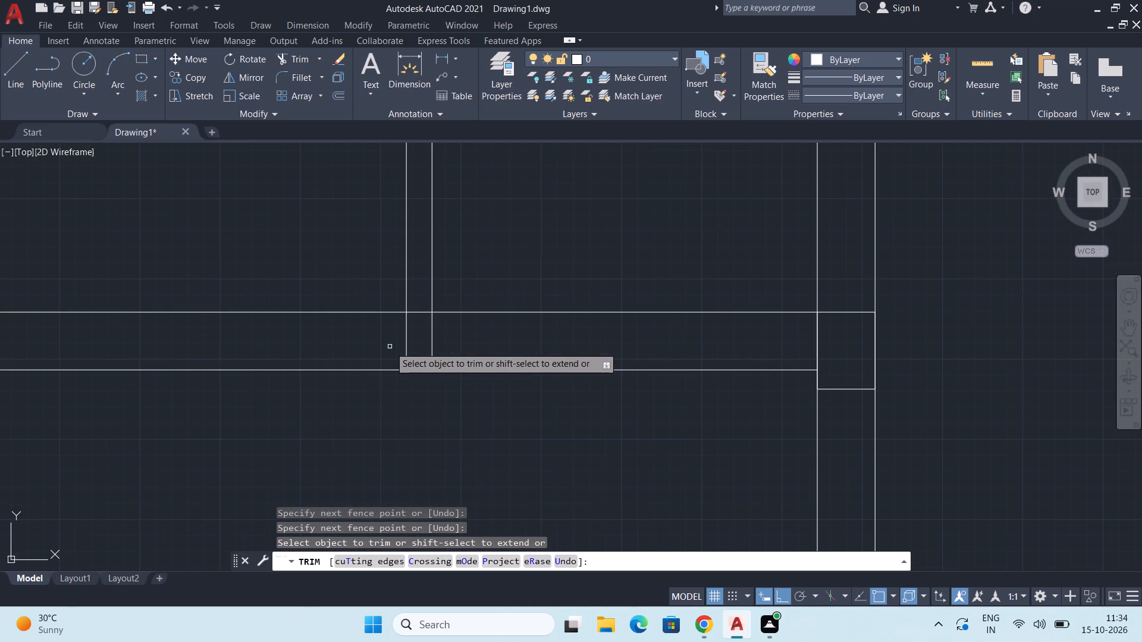
pyautogui.moveTo(390, 347); pyautogui.dragTo(386, 355, button='middle')
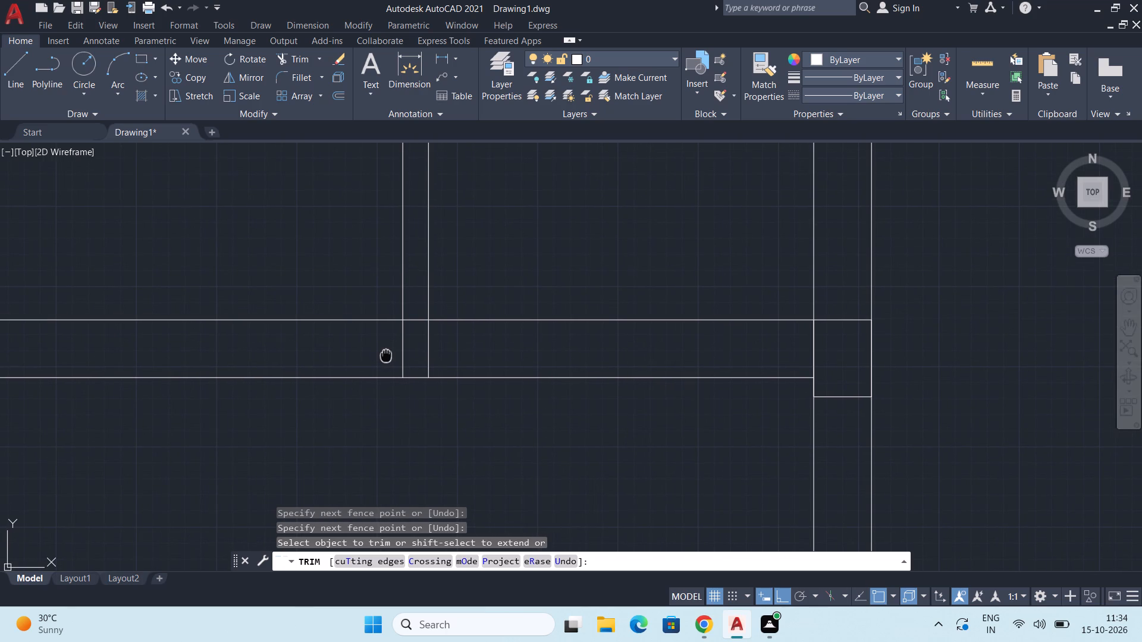
pyautogui.moveTo(386, 355); pyautogui.dragTo(359, 400, button='middle')
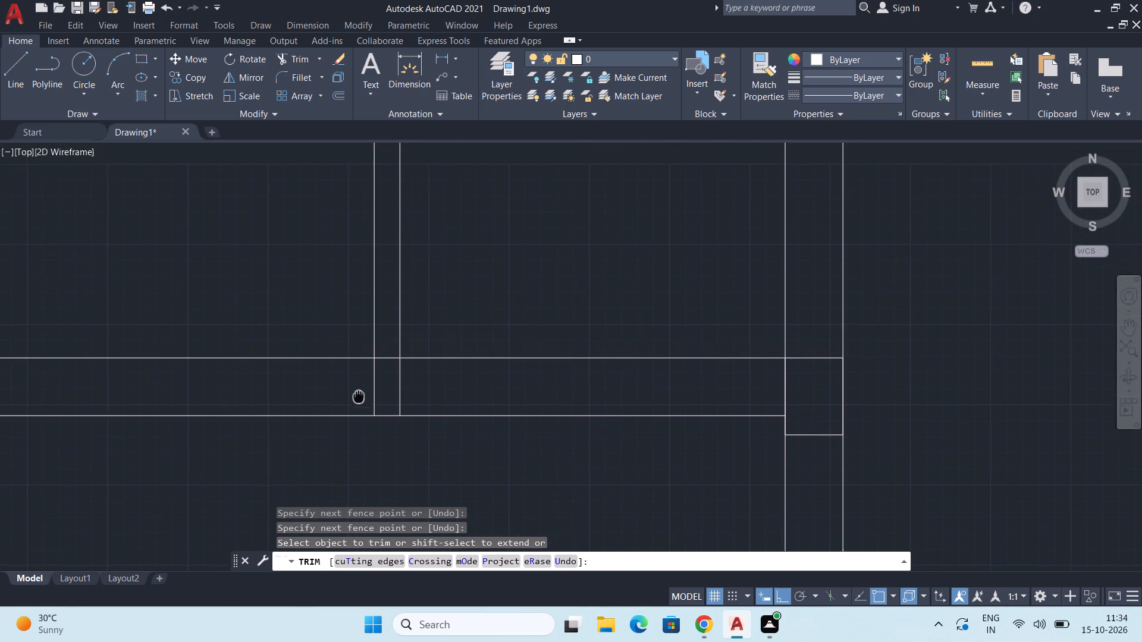
pyautogui.moveTo(359, 400); pyautogui.dragTo(362, 409, button='middle')
pyautogui.scroll(-4, 367, 408)
pyautogui.moveTo(366, 385); pyautogui.dragTo(366, 384, button='middle')
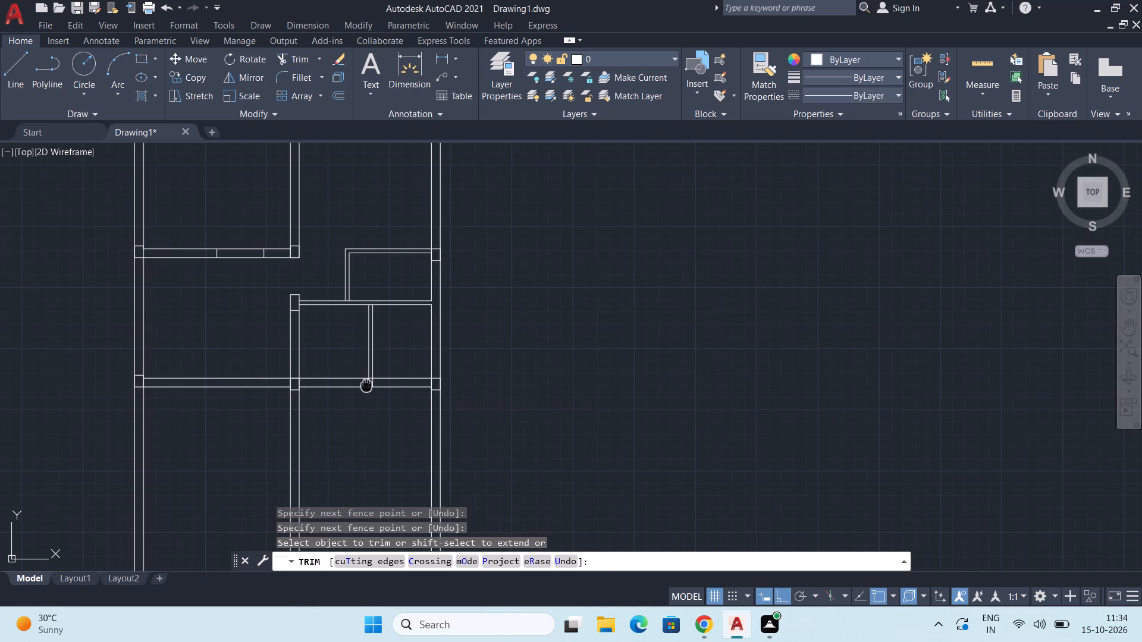
pyautogui.moveTo(366, 384); pyautogui.dragTo(404, 417, button='middle')
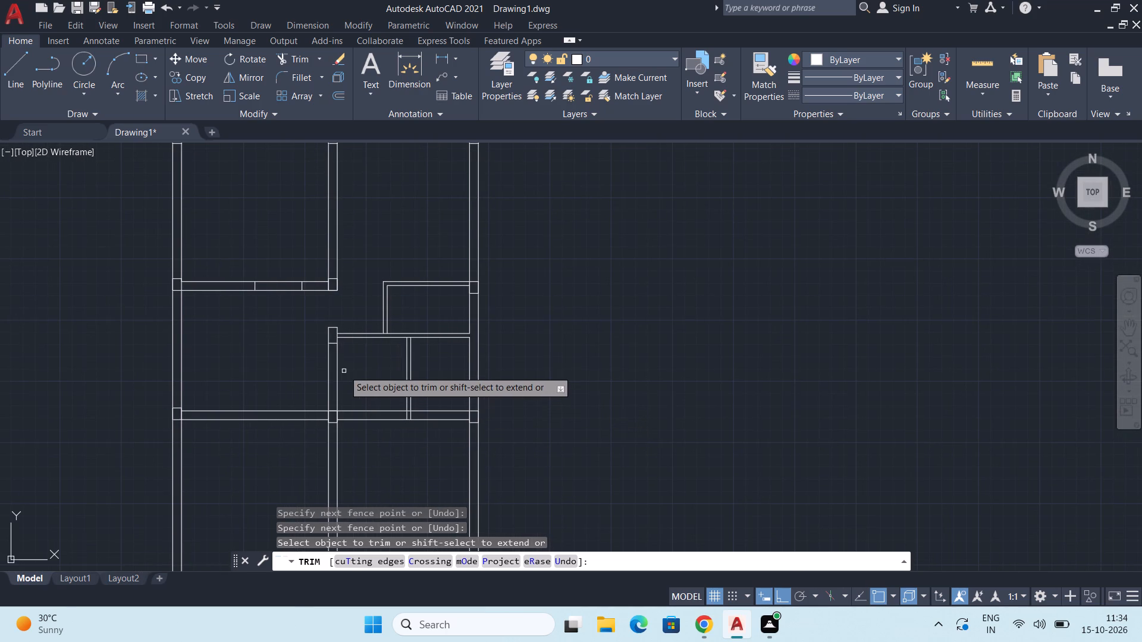
pyautogui.scroll(1, 350, 379)
pyautogui.moveTo(351, 379); pyautogui.dragTo(326, 372, button='middle')
pyautogui.moveTo(352, 423); pyautogui.dragTo(348, 409, button='middle')
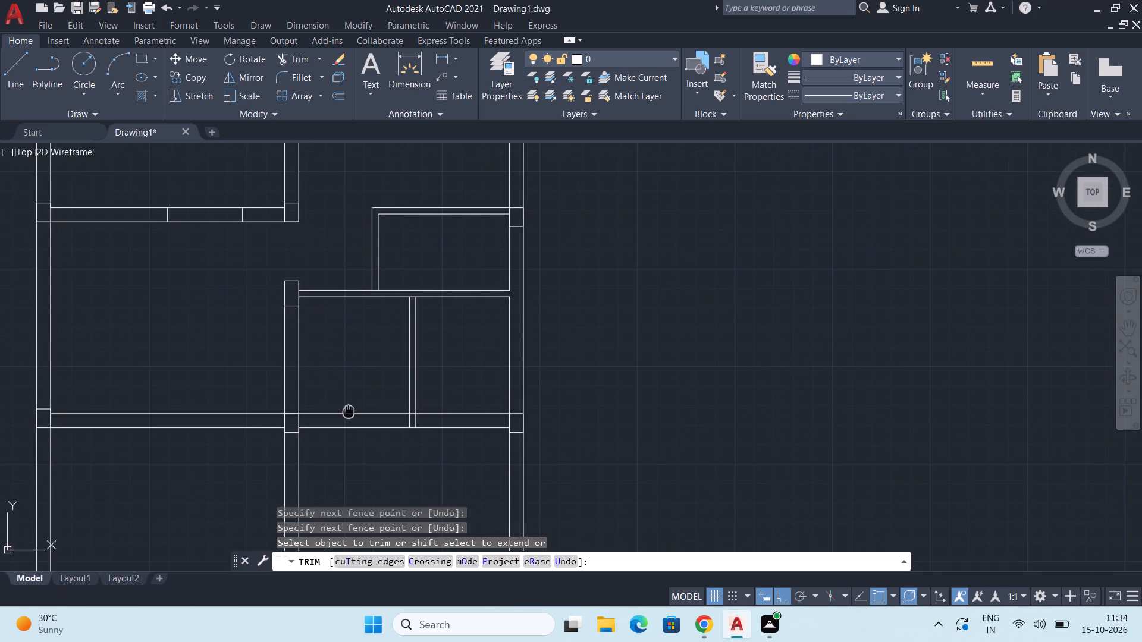
pyautogui.moveTo(348, 409); pyautogui.dragTo(347, 407, button='middle')
pyautogui.scroll(3, 293, 430)
pyautogui.press('space')
# Draw a 9" marking line across the central wall, just above its junction rectangle with the horizontal 9" wall.
pyautogui.scroll(-2, 308, 382)
pyautogui.moveTo(299, 442); pyautogui.dragTo(296, 457, button='middle')
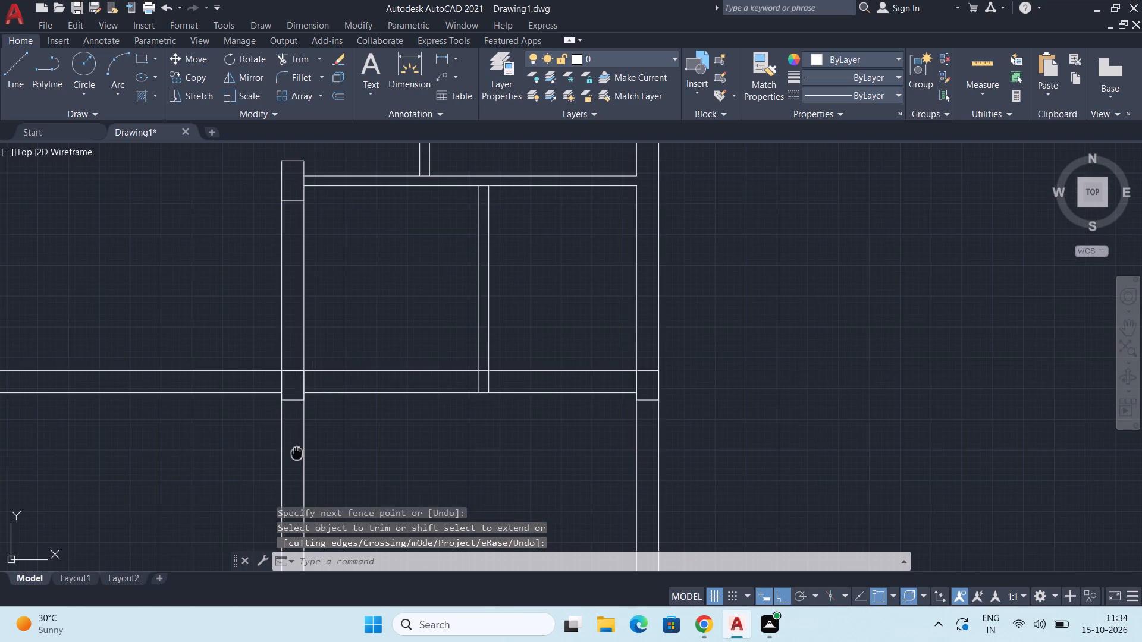
pyautogui.moveTo(296, 457); pyautogui.dragTo(296, 458, button='middle')
pyautogui.press('l')
pyautogui.press('Return')
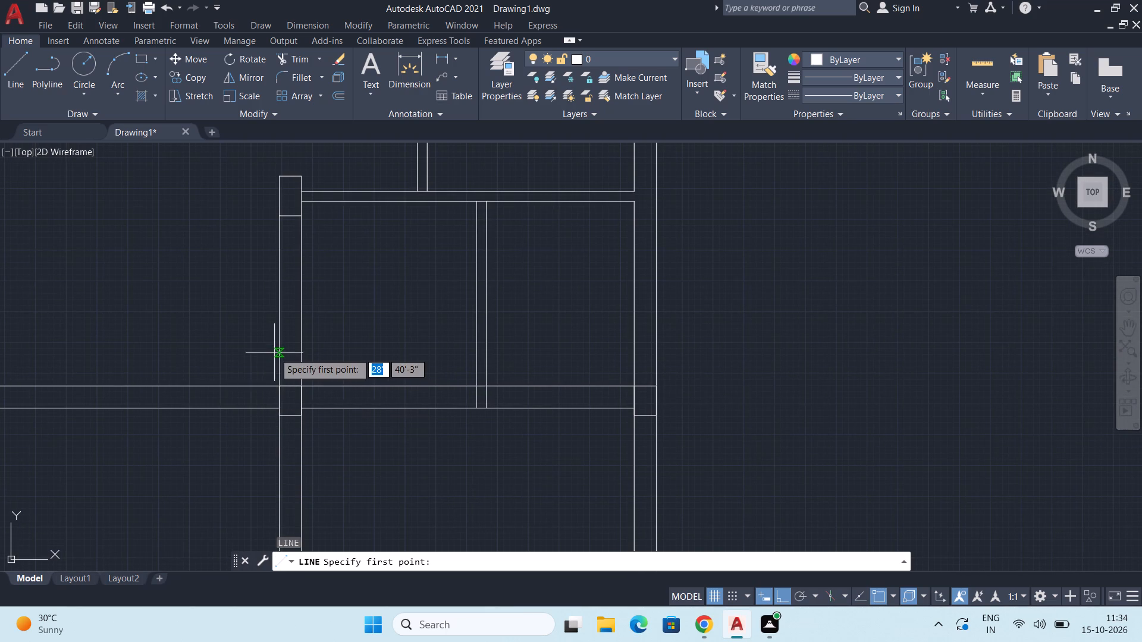
pyautogui.scroll(1, 274, 353)
pyautogui.moveTo(272, 405); pyautogui.dragTo(268, 370, button='middle')
pyautogui.scroll(1, 269, 384)
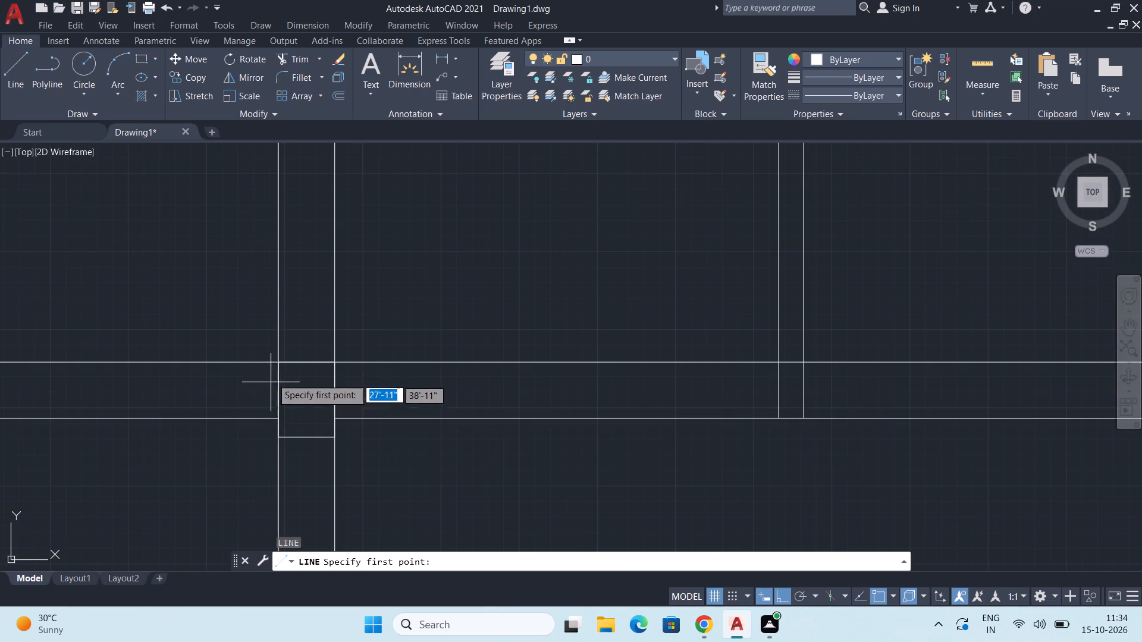
pyautogui.click(278, 326)
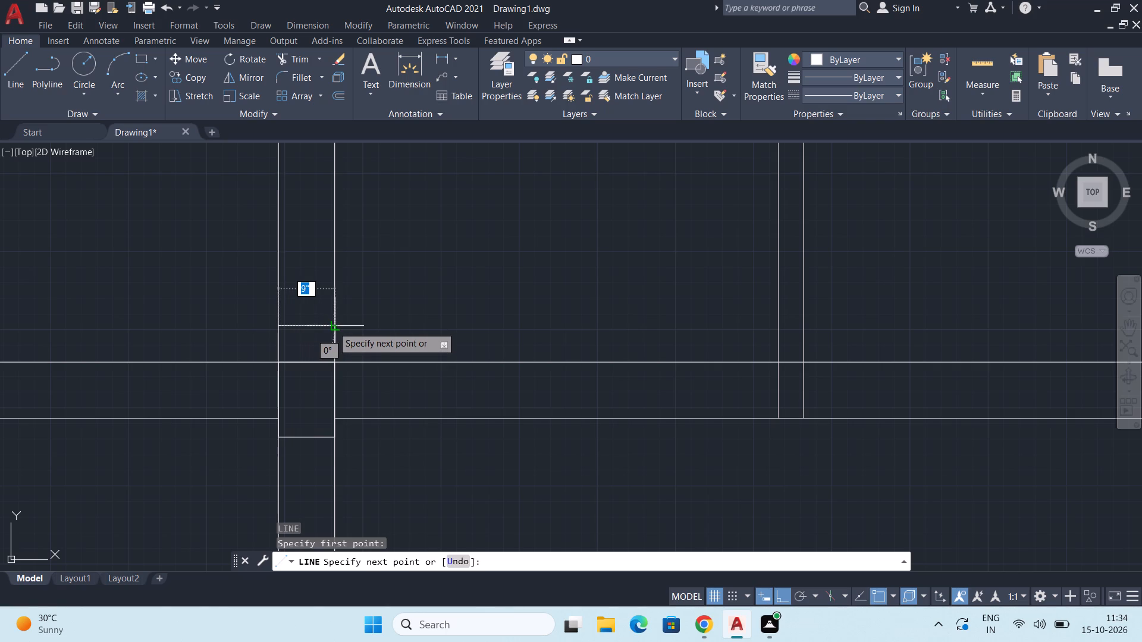
pyautogui.click(332, 326)
pyautogui.press('Escape')
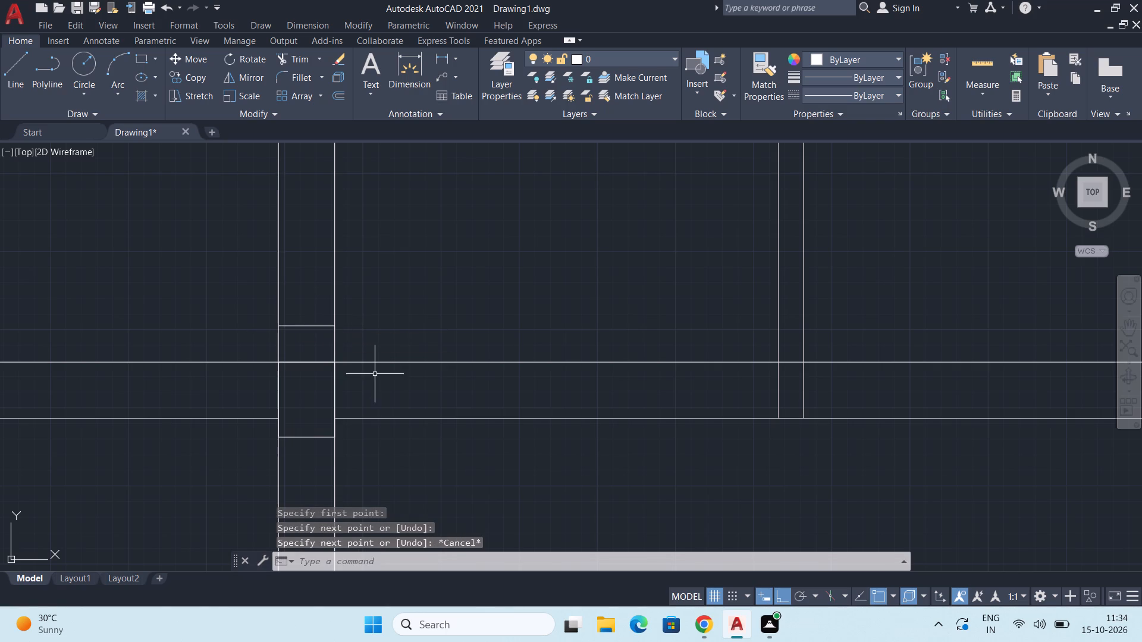
# Draw a 9" vertical marking line across the horizontal wall, just right of the central wall's junction rectangle.
pyautogui.moveTo(375, 374); pyautogui.dragTo(377, 361, button='middle')
pyautogui.press('space')
pyautogui.moveTo(369, 361); pyautogui.dragTo(373, 354, button='middle')
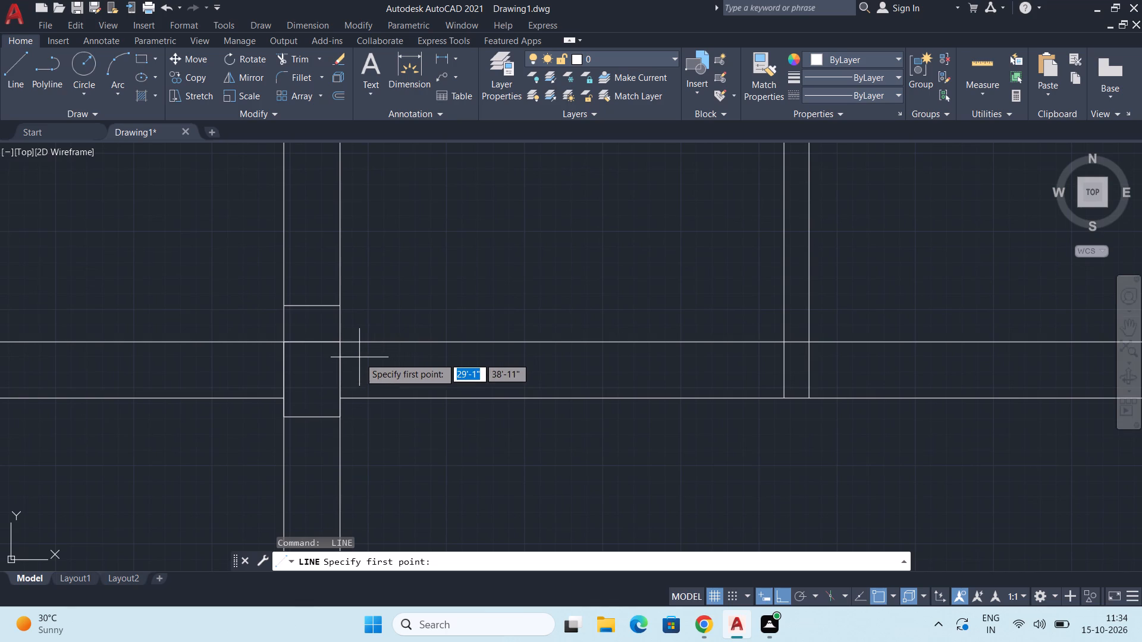
pyautogui.scroll(2, 359, 357)
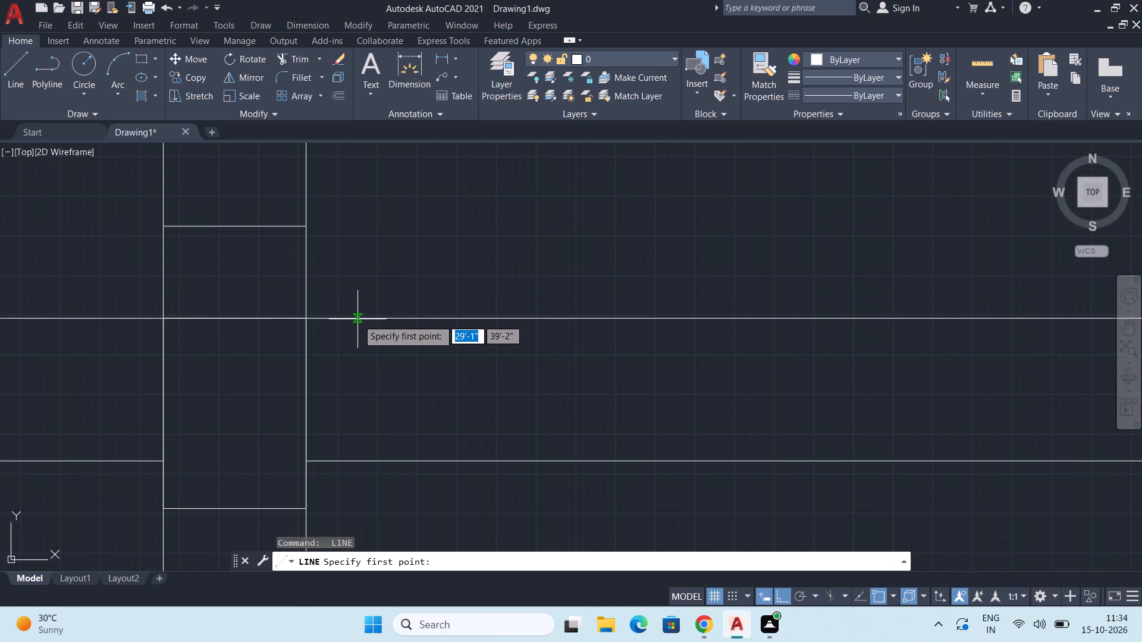
pyautogui.click(359, 319)
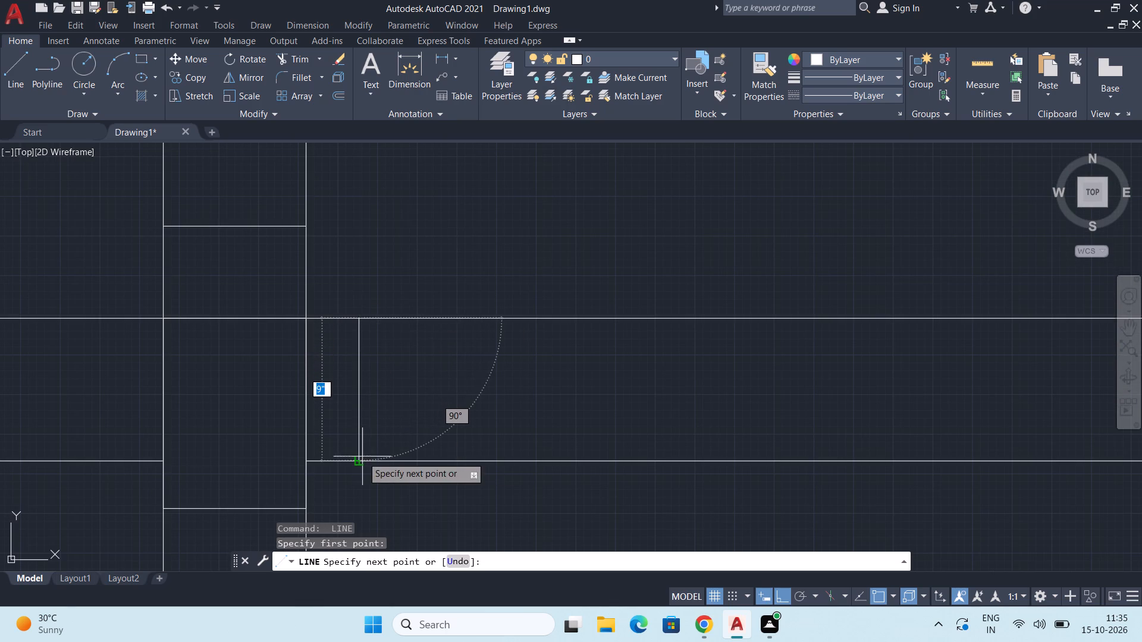
pyautogui.click(359, 462)
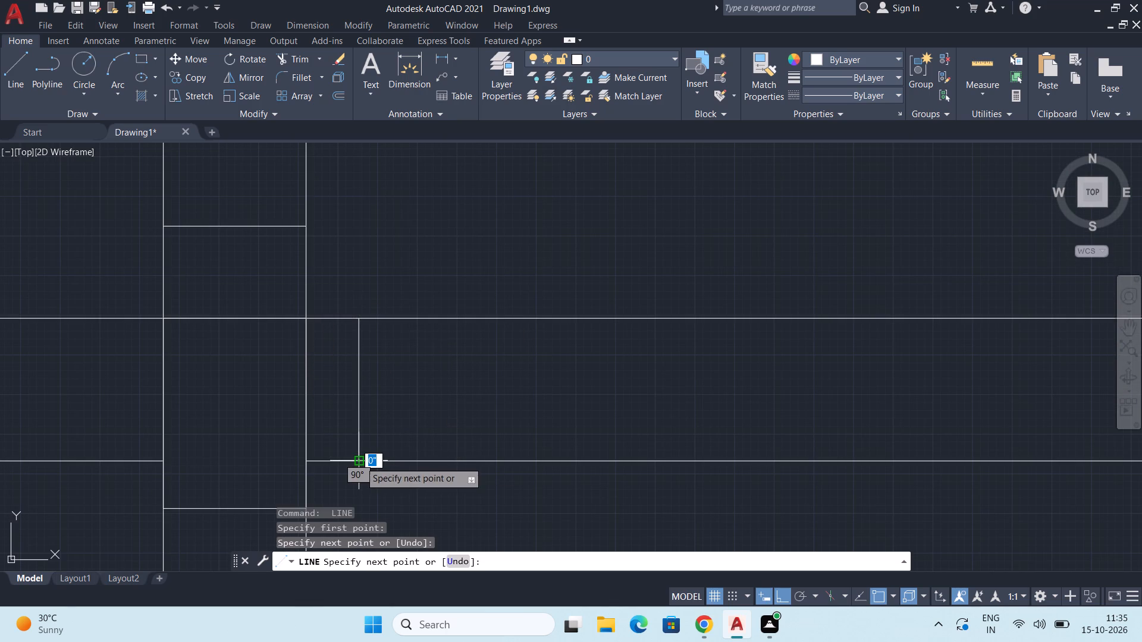
pyautogui.press('Escape')
# Draw a marking line across the new vertical 4" partition at its midpoint.
pyautogui.scroll(-5, 363, 460)
pyautogui.moveTo(399, 471); pyautogui.dragTo(395, 407, button='middle')
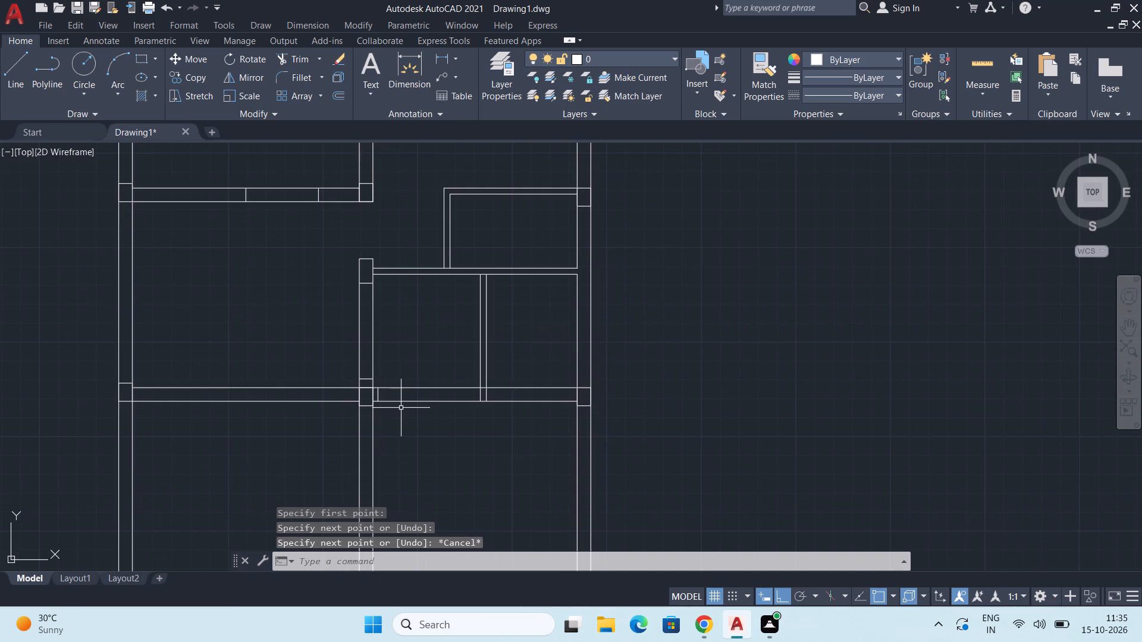
pyautogui.moveTo(401, 408); pyautogui.dragTo(385, 416, button='middle')
pyautogui.moveTo(366, 416); pyautogui.dragTo(343, 404, button='middle')
pyautogui.moveTo(357, 397); pyautogui.dragTo(356, 405, button='middle')
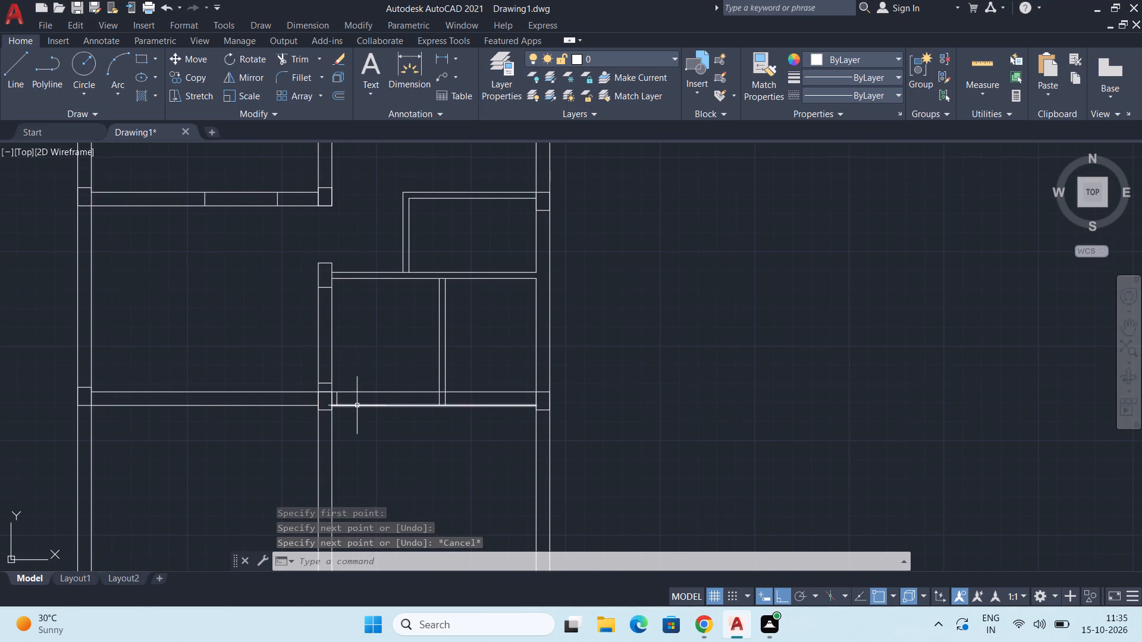
pyautogui.press('l')
pyautogui.moveTo(357, 399); pyautogui.dragTo(360, 436, button='middle')
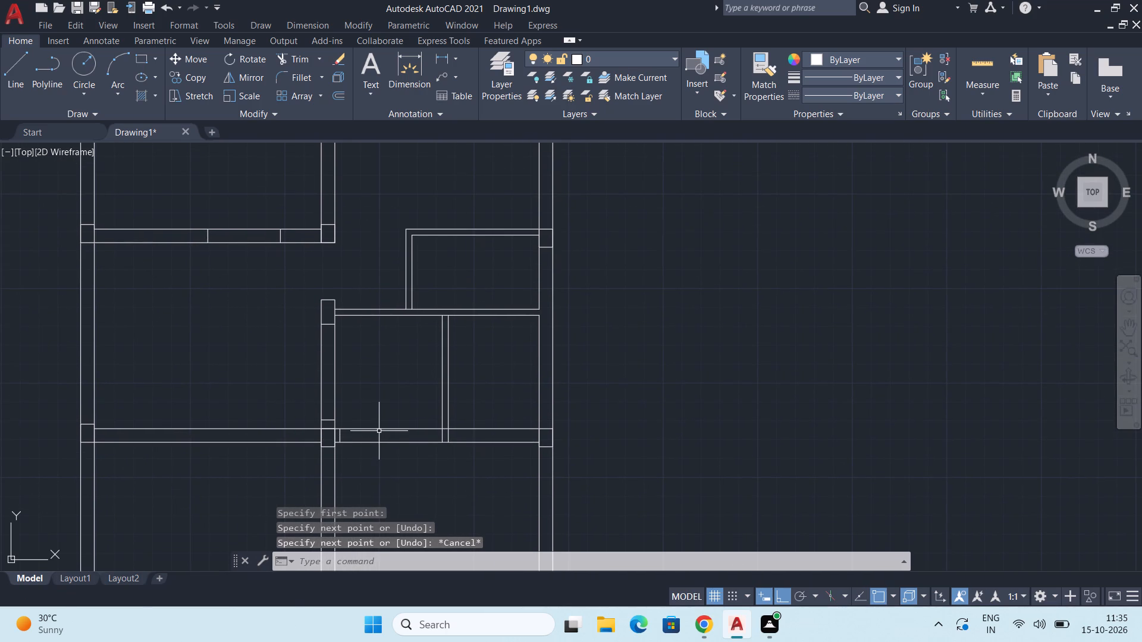
pyautogui.press('space')
pyautogui.moveTo(382, 401); pyautogui.dragTo(377, 415, button='middle')
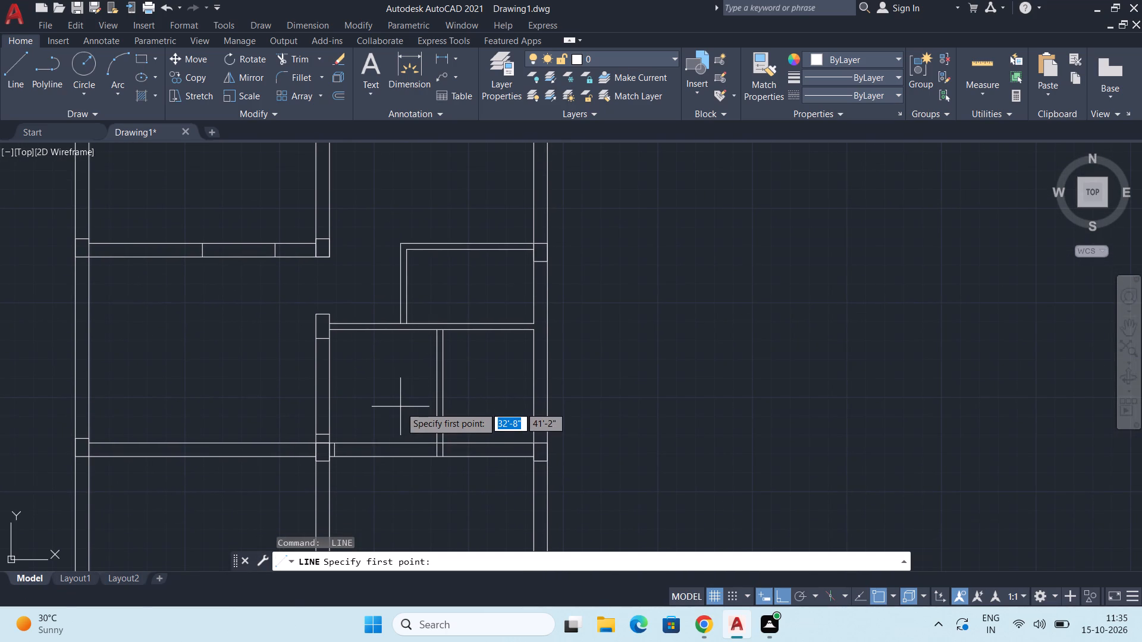
pyautogui.scroll(1, 400, 407)
pyautogui.moveTo(390, 442); pyautogui.dragTo(391, 431, button='middle')
pyautogui.scroll(1, 396, 424)
pyautogui.moveTo(407, 420); pyautogui.dragTo(332, 426, button='middle')
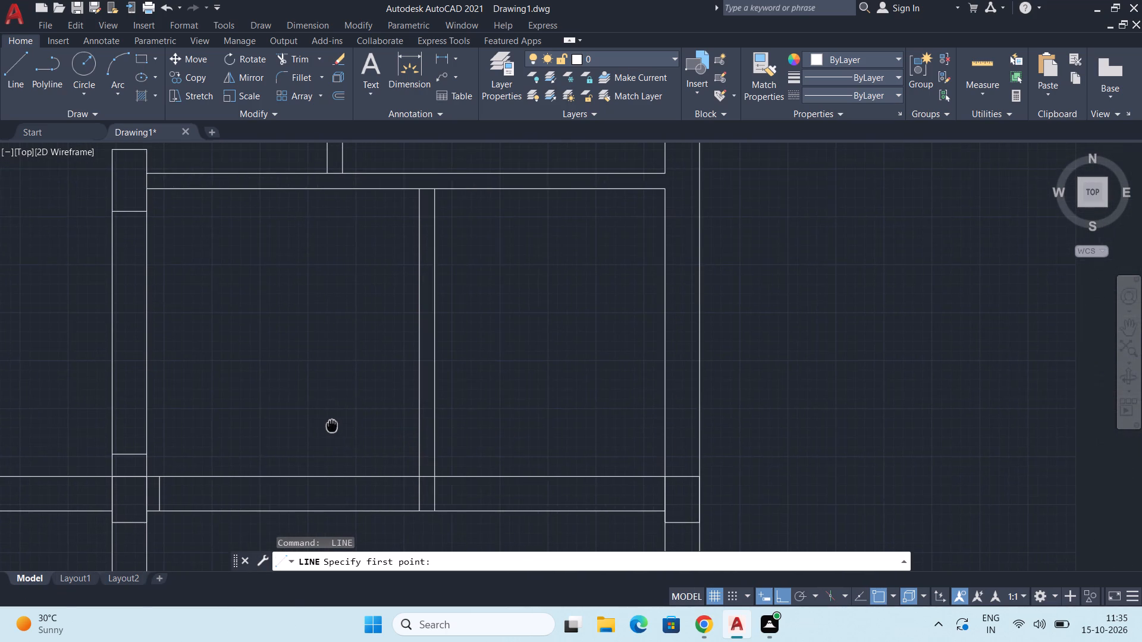
pyautogui.moveTo(332, 426); pyautogui.dragTo(323, 431, button='middle')
pyautogui.moveTo(385, 442); pyautogui.dragTo(380, 456, button='middle')
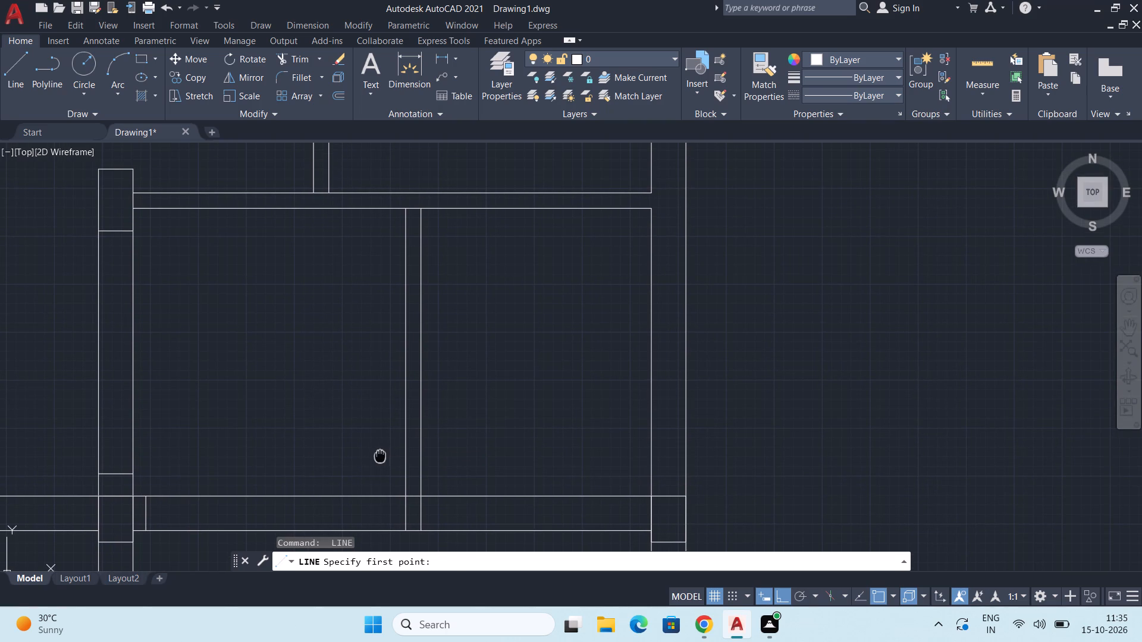
pyautogui.moveTo(380, 456); pyautogui.dragTo(380, 457, button='middle')
pyautogui.moveTo(402, 388); pyautogui.dragTo(401, 404, button='middle')
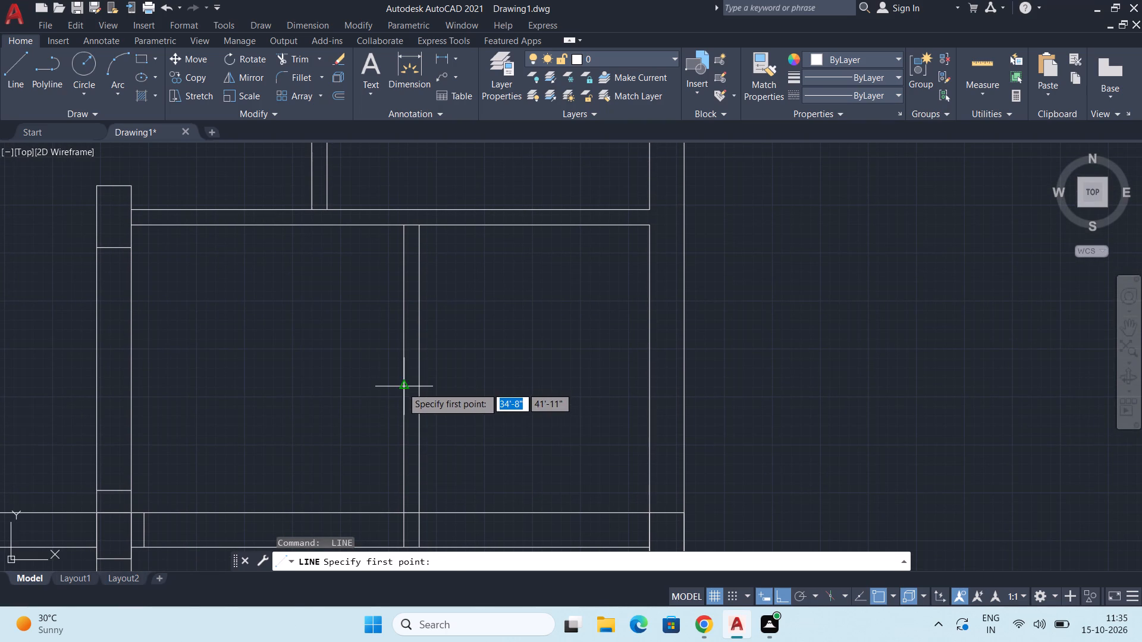
pyautogui.click(402, 387)
pyautogui.click(416, 386)
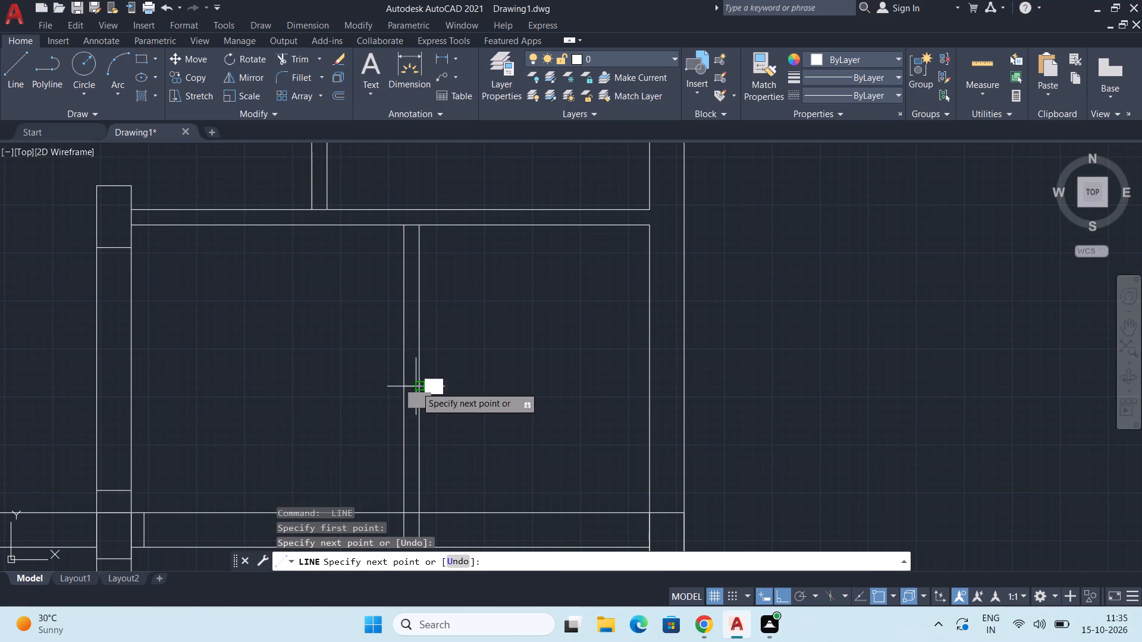
pyautogui.press('Escape')
# Offset the vertical partition's midpoint marking line 2' downward.
pyautogui.scroll(-2, 422, 405)
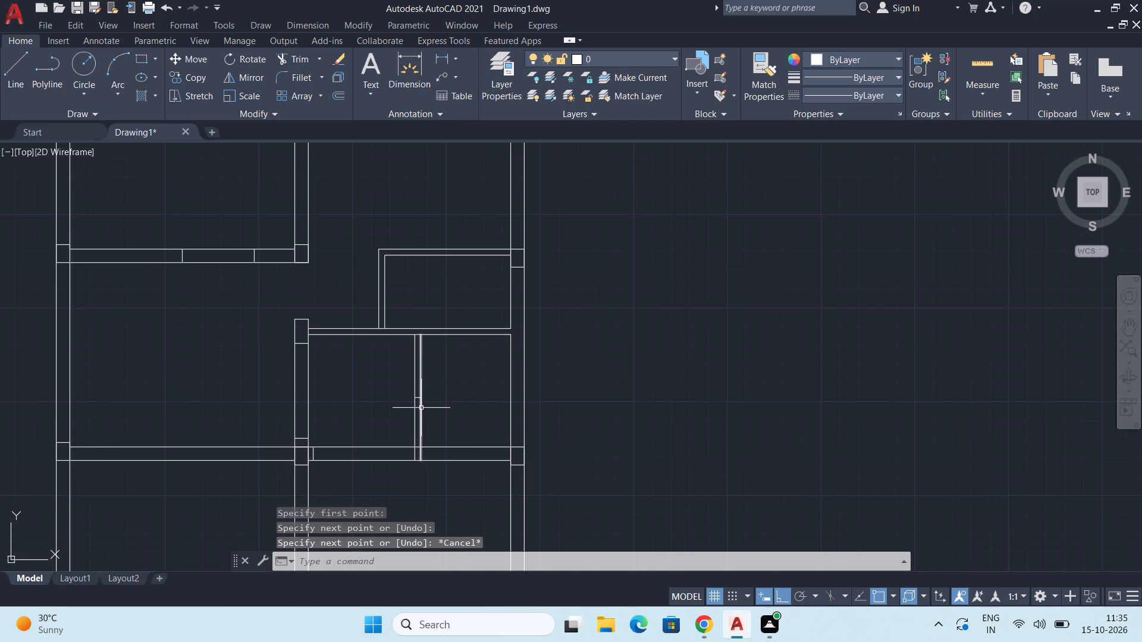
pyautogui.write('OFF')
pyautogui.press('Return')
pyautogui.write("2'")
pyautogui.press('Return')
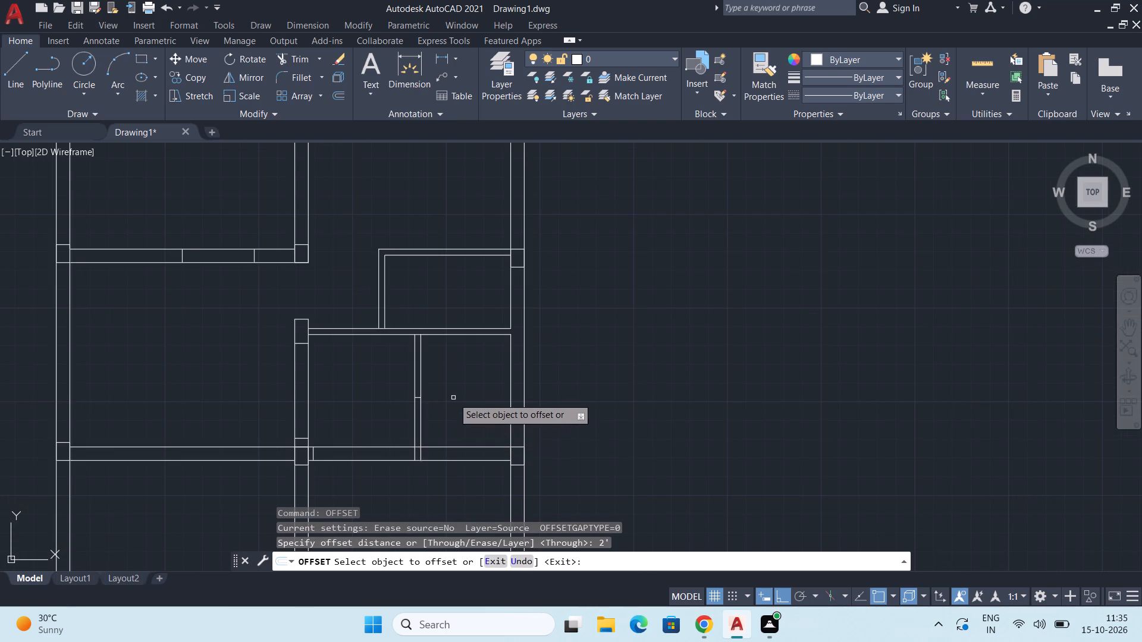
pyautogui.moveTo(462, 397); pyautogui.dragTo(495, 331, button='middle')
pyautogui.scroll(4, 431, 347)
pyautogui.moveTo(440, 363); pyautogui.dragTo(347, 344, button='middle')
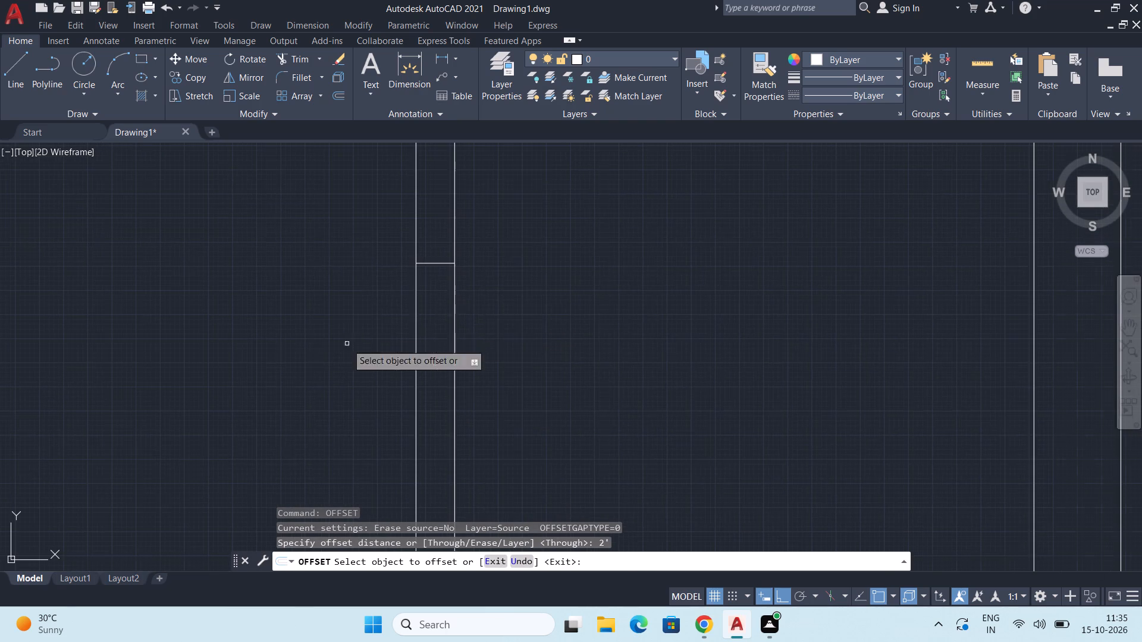
pyautogui.click(439, 263)
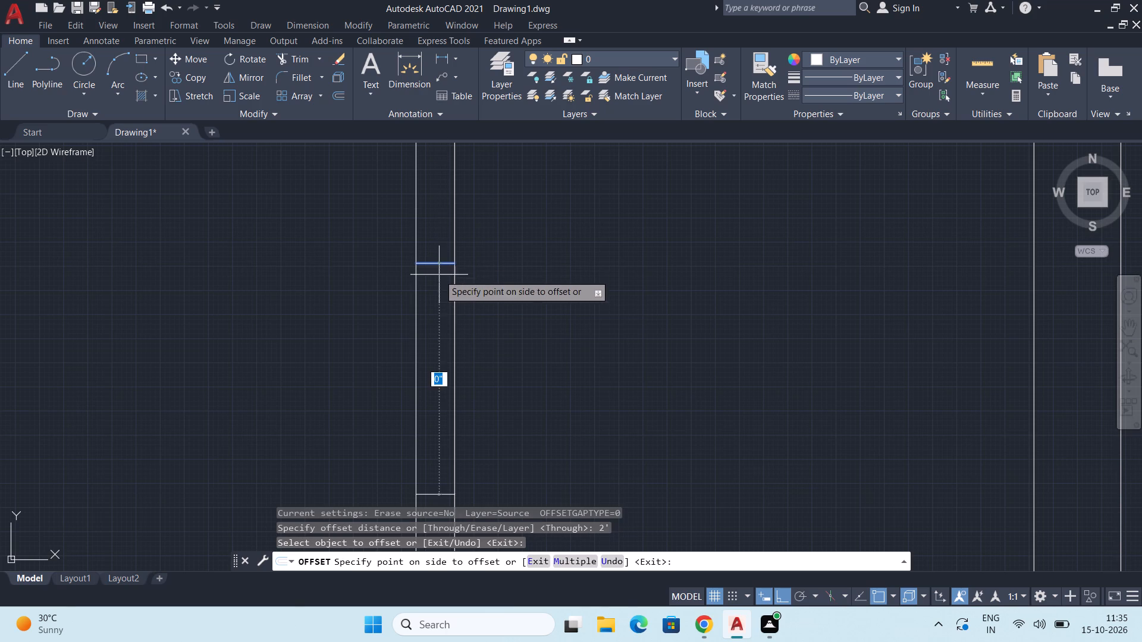
pyautogui.click(430, 385)
pyautogui.scroll(-2, 454, 361)
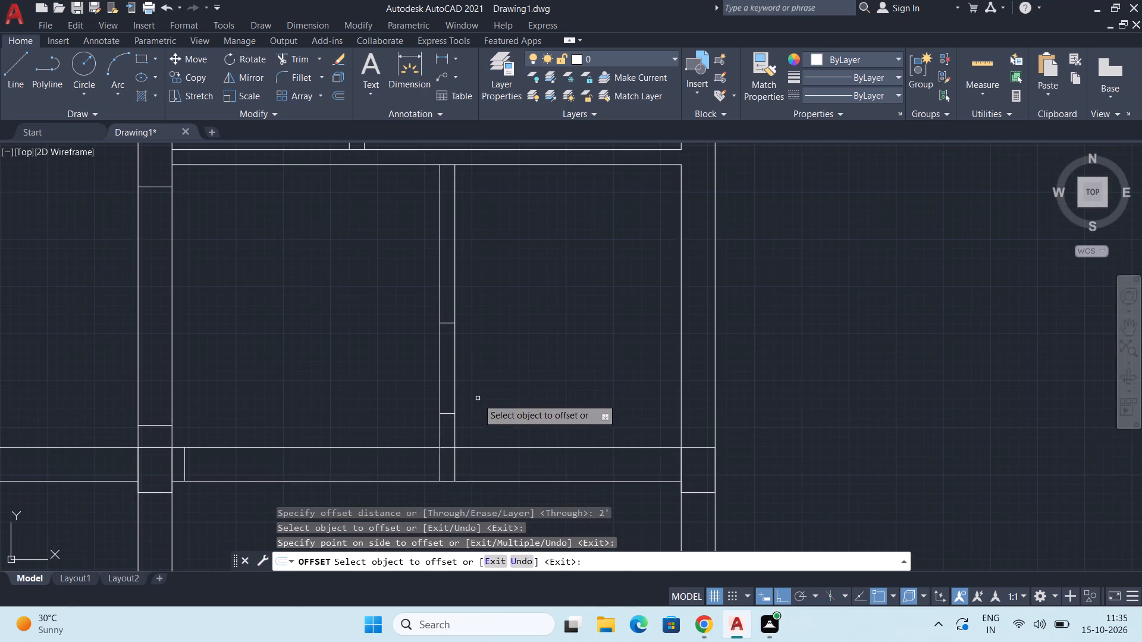
pyautogui.moveTo(478, 398); pyautogui.dragTo(454, 366, button='middle')
pyautogui.scroll(-2, 453, 366)
pyautogui.moveTo(453, 369); pyautogui.dragTo(439, 361, button='middle')
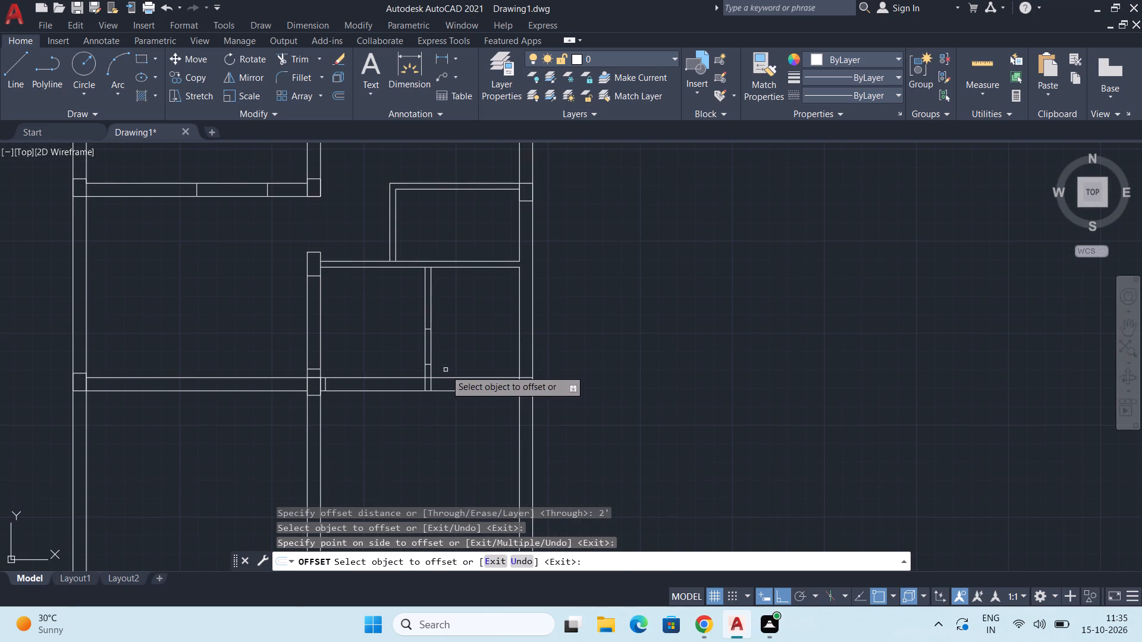
pyautogui.press('space')
# Trim both lines of the vertical 4" partition above its lower marking line.
pyautogui.write('TR')
pyautogui.press('Return')
pyautogui.scroll(1, 435, 388)
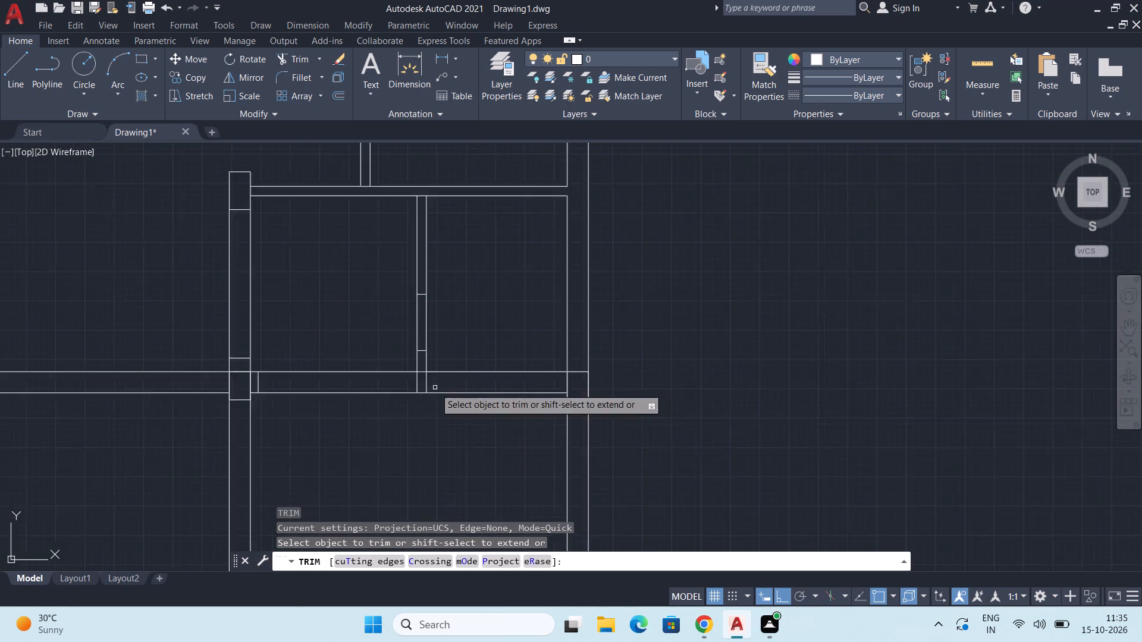
pyautogui.scroll(3, 435, 388)
pyautogui.moveTo(334, 260); pyautogui.dragTo(340, 258)
pyautogui.click(444, 242)
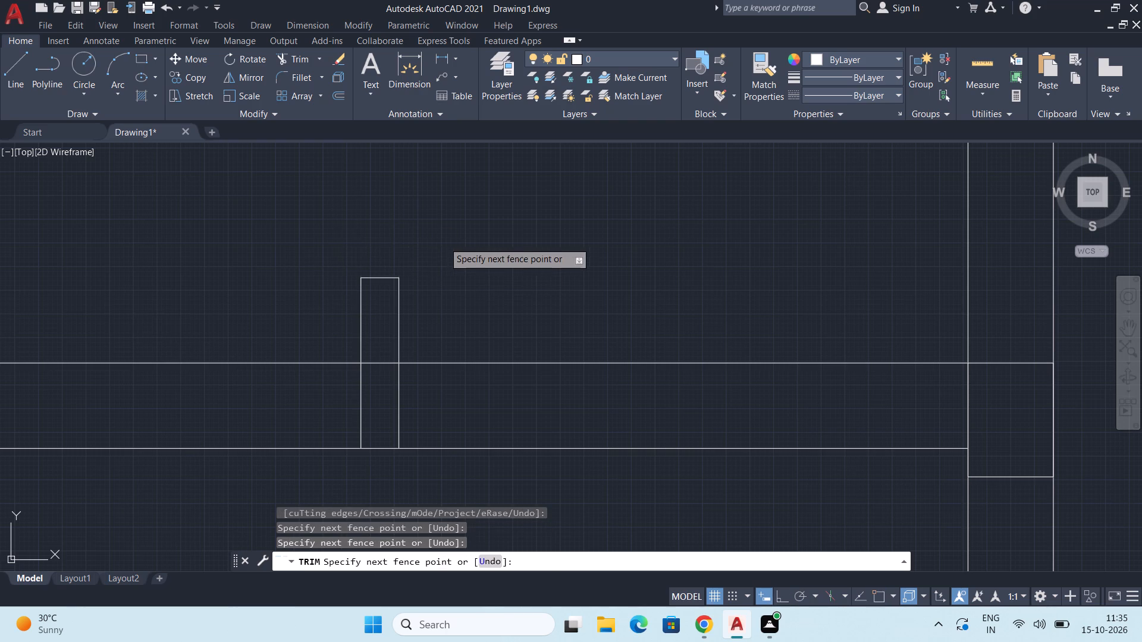
# Trim the partition's two lines inside the horizontal 9" wall and the wall's upper line between them.
pyautogui.moveTo(404, 449); pyautogui.dragTo(387, 518, button='middle')
pyautogui.scroll(2, 343, 435)
pyautogui.moveTo(344, 472); pyautogui.dragTo(334, 432, button='middle')
pyautogui.moveTo(291, 469); pyautogui.dragTo(338, 462)
pyautogui.click(501, 462)
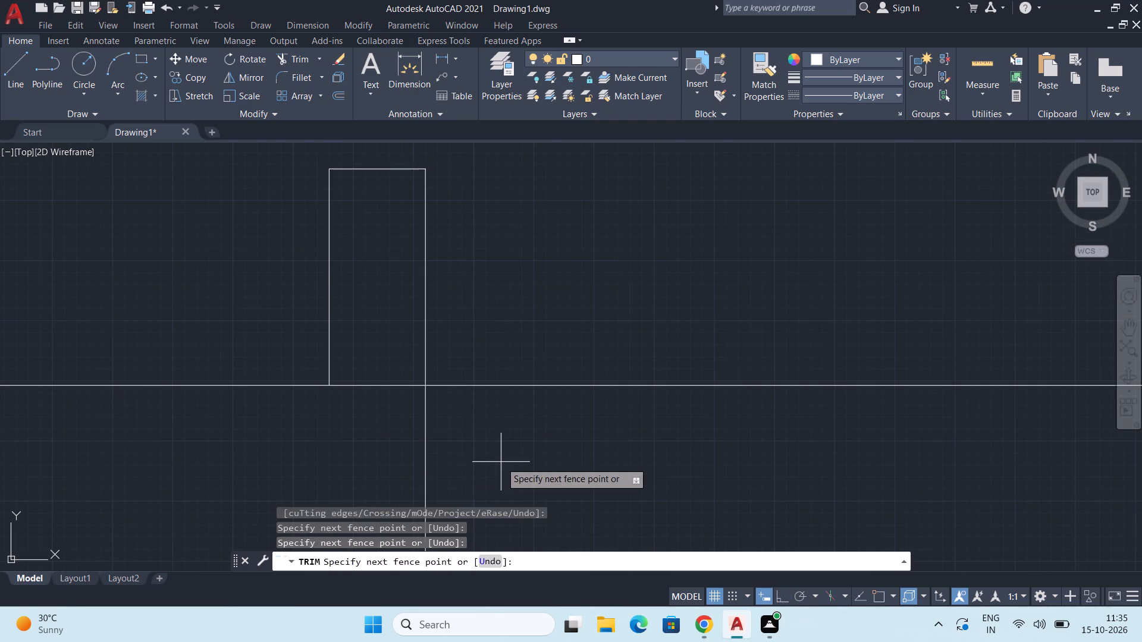
pyautogui.click(391, 464)
pyautogui.click(393, 384)
pyautogui.scroll(-2, 462, 306)
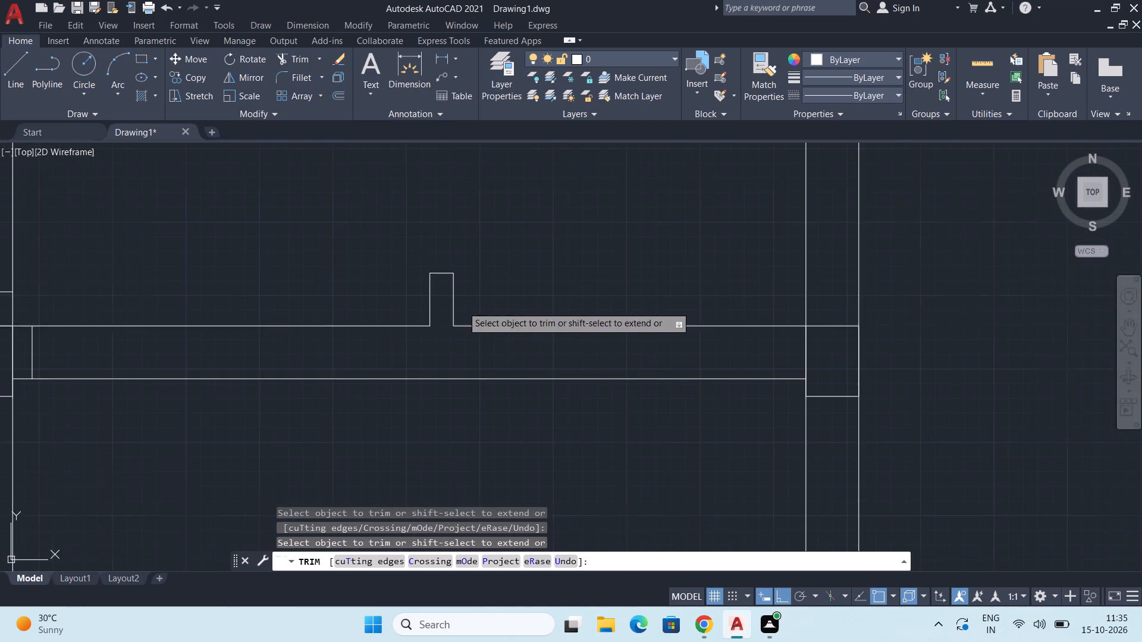
pyautogui.scroll(-3, 463, 318)
pyautogui.moveTo(477, 388); pyautogui.dragTo(494, 479, button='middle')
pyautogui.moveTo(495, 364); pyautogui.dragTo(497, 374, button='middle')
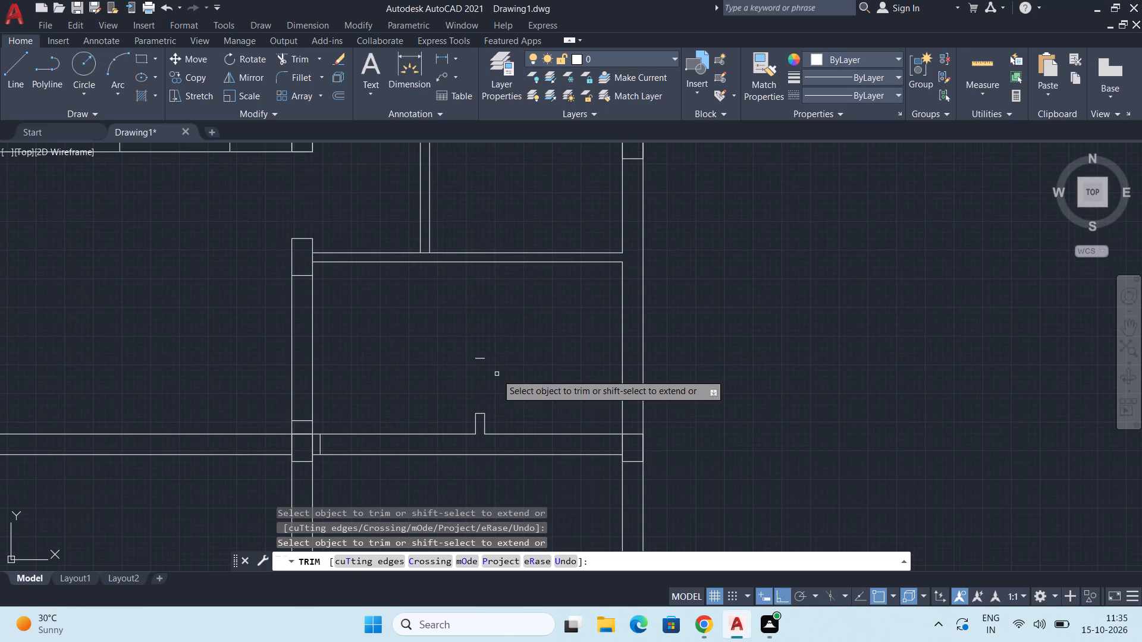
# Undo the trims of the vertical 4" partition, restoring its two lines, and leave the Trim command.
pyautogui.hotkey('ctrl', 'z')
pyautogui.hotkey('ctrl', 'z')
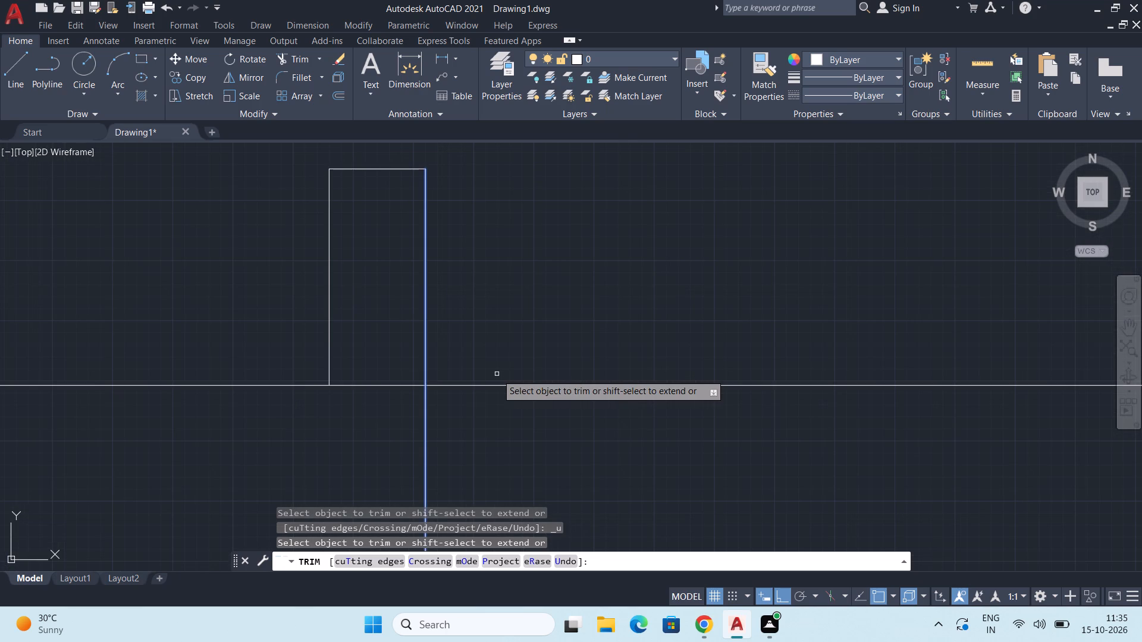
pyautogui.hotkey('ctrl', 'z')
pyautogui.hotkey('ctrl', 'z')
pyautogui.scroll(1, 376, 341)
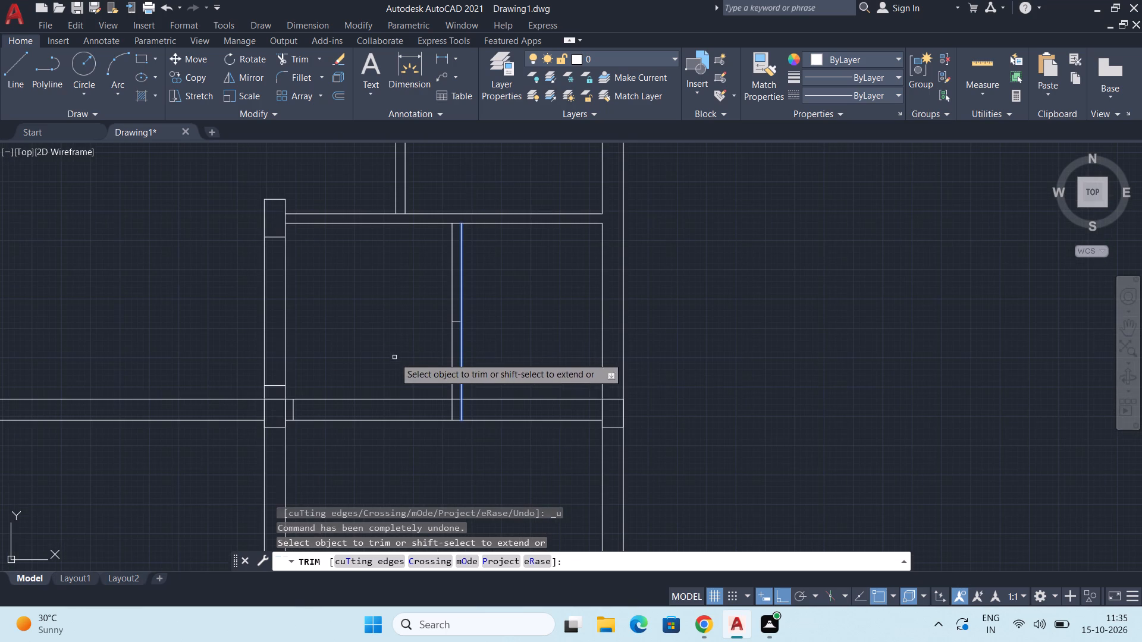
pyautogui.press('Escape')
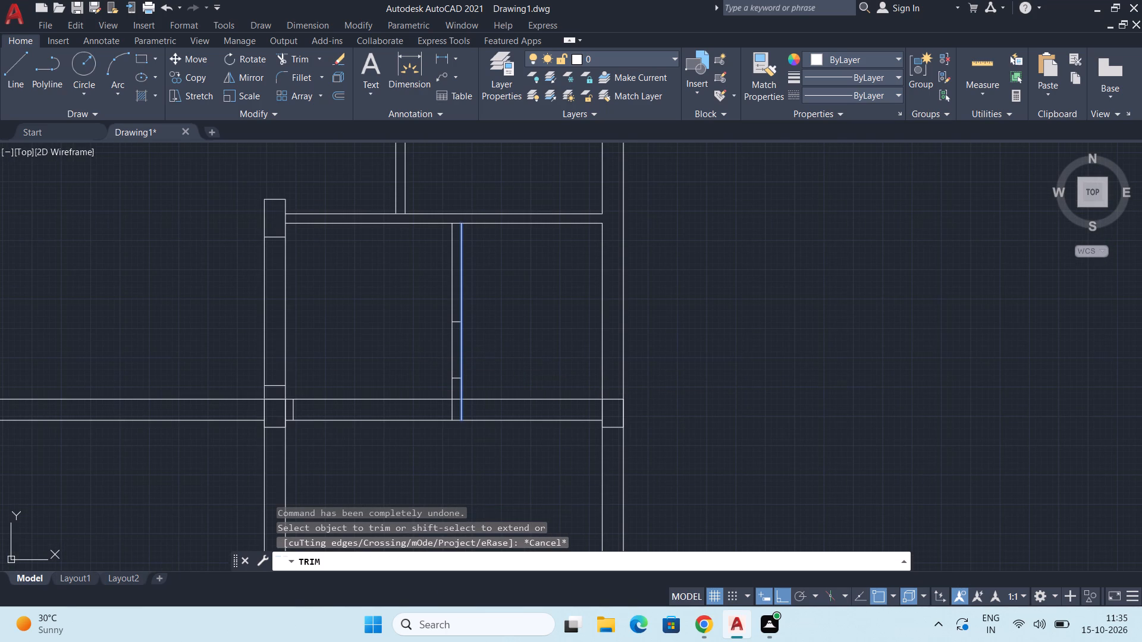
pyautogui.press('Escape')
pyautogui.press('Escape')
pyautogui.click(523, 364)
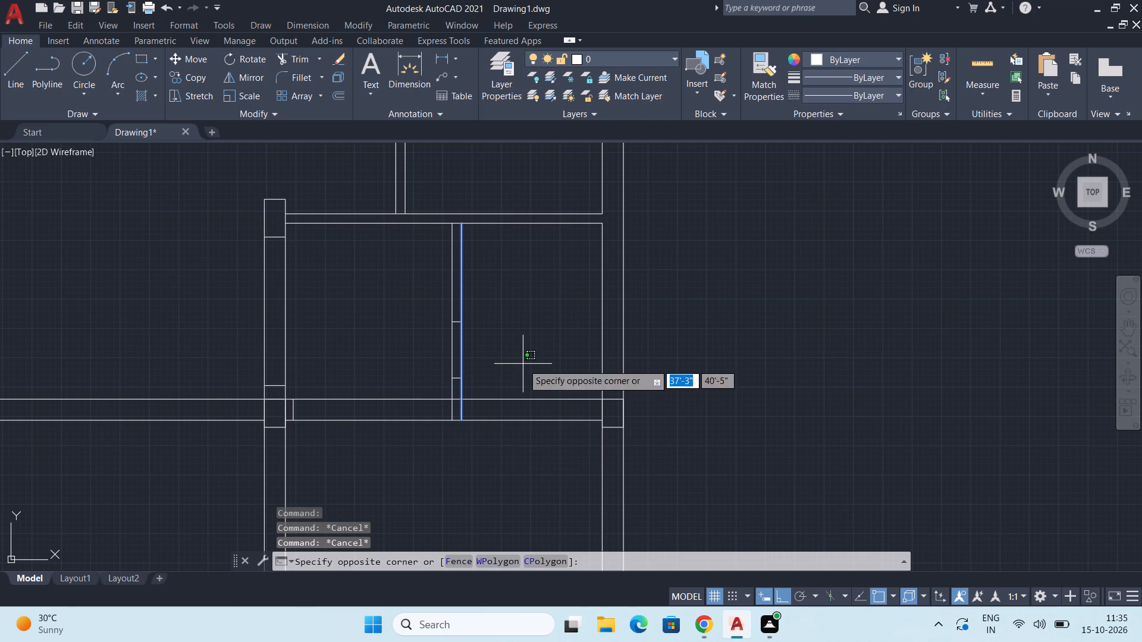
pyautogui.press('Escape')
pyautogui.press('Escape')
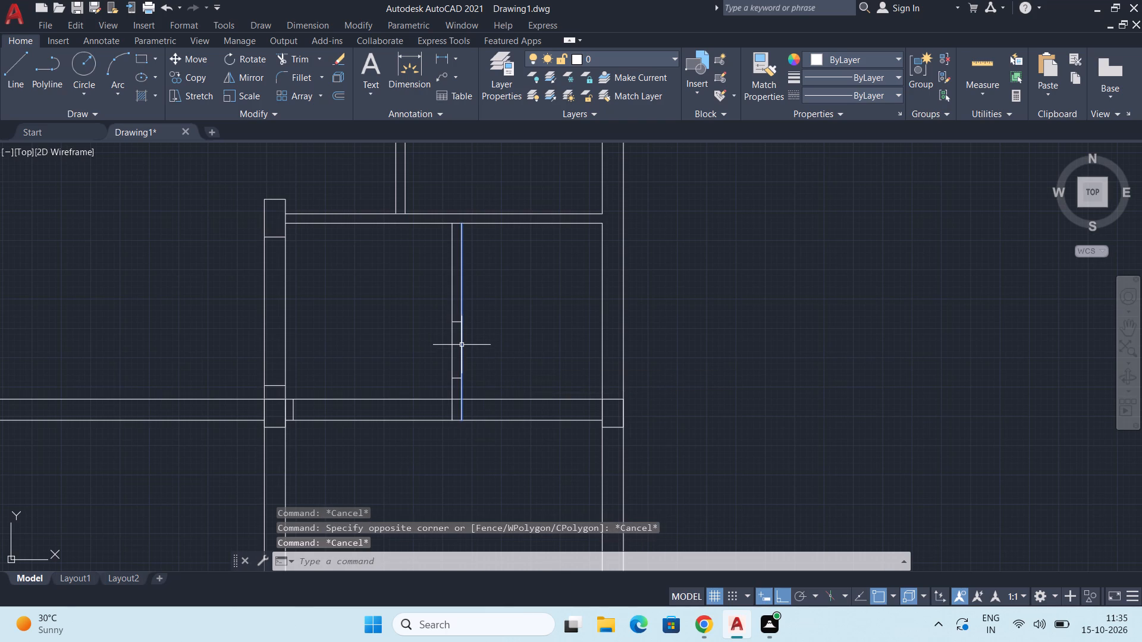
# Erase the right-hand line of the vertical 4" partition.
pyautogui.click(462, 345)
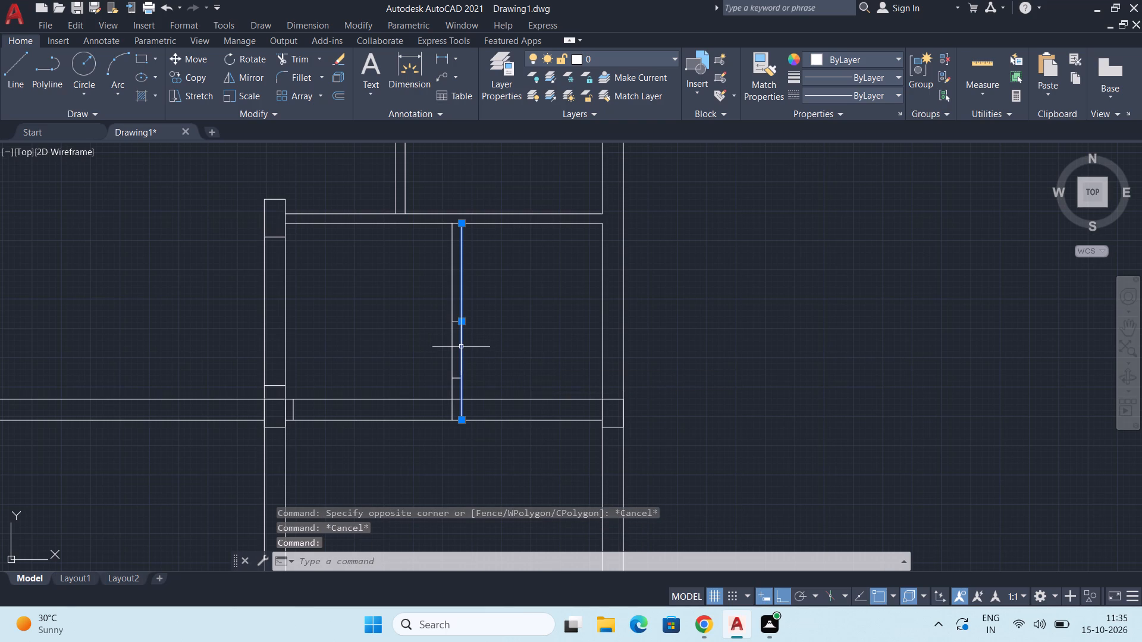
pyautogui.press('Delete')
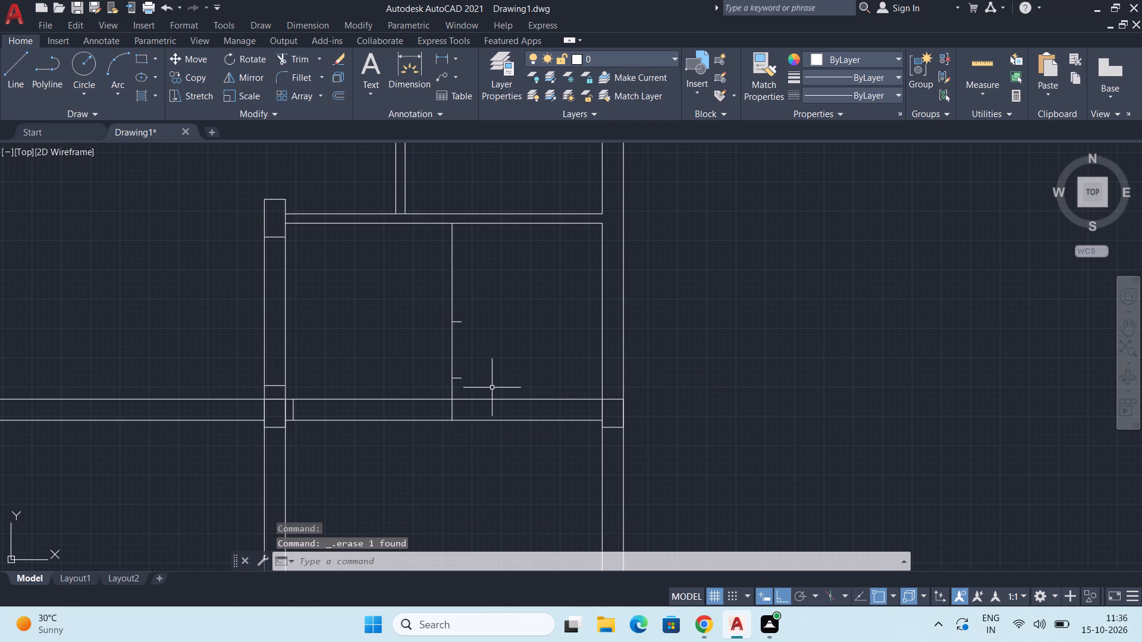
# Offset the vertical partition's remaining line 4" to the right.
pyautogui.write('OFF')
pyautogui.press('Return')
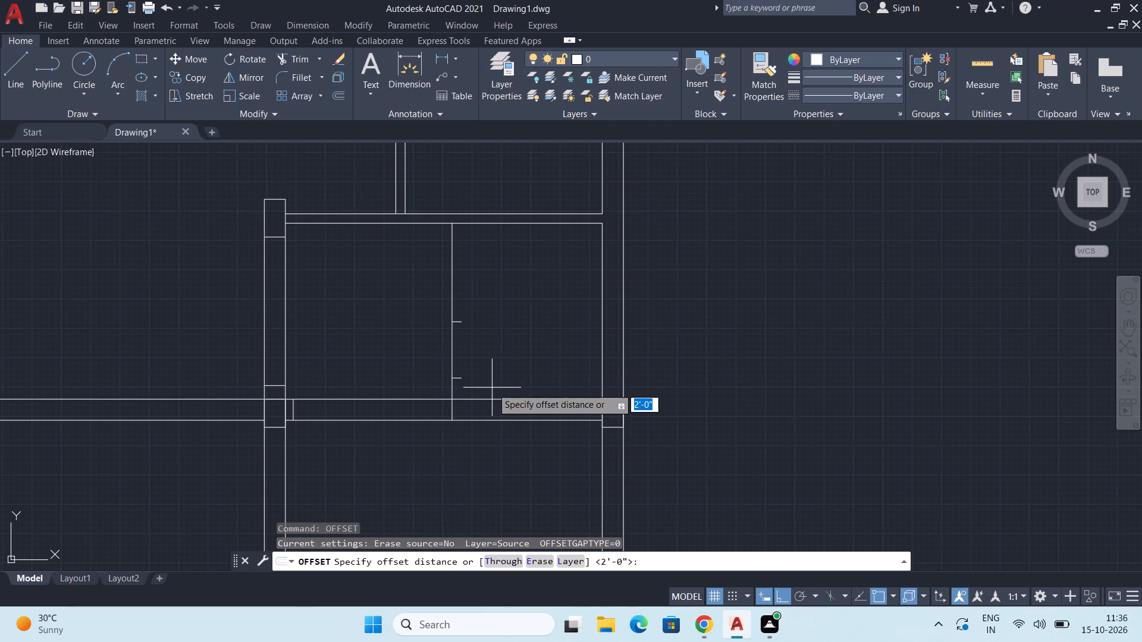
pyautogui.write('4"')
pyautogui.press('Return')
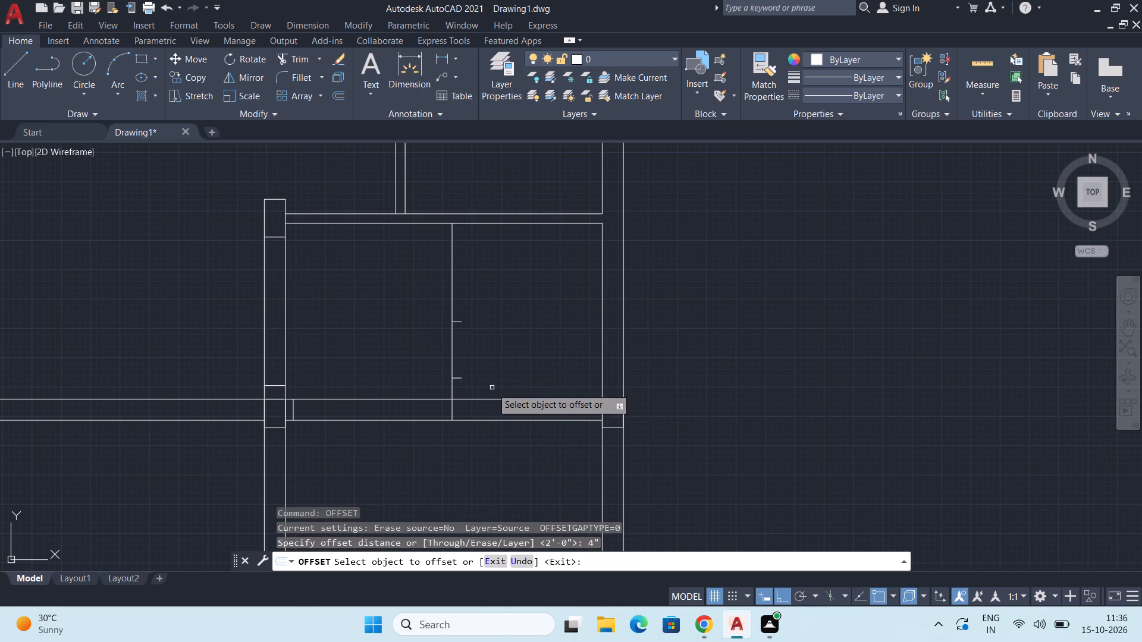
pyautogui.scroll(2, 492, 388)
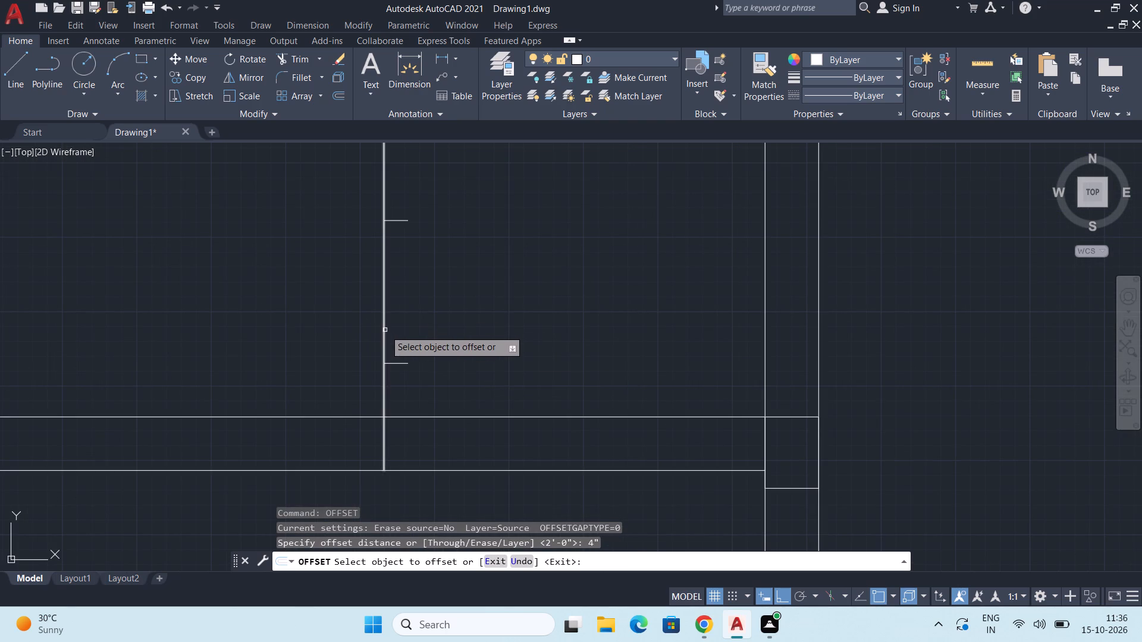
pyautogui.click(385, 330)
pyautogui.click(400, 333)
pyautogui.scroll(-3, 419, 336)
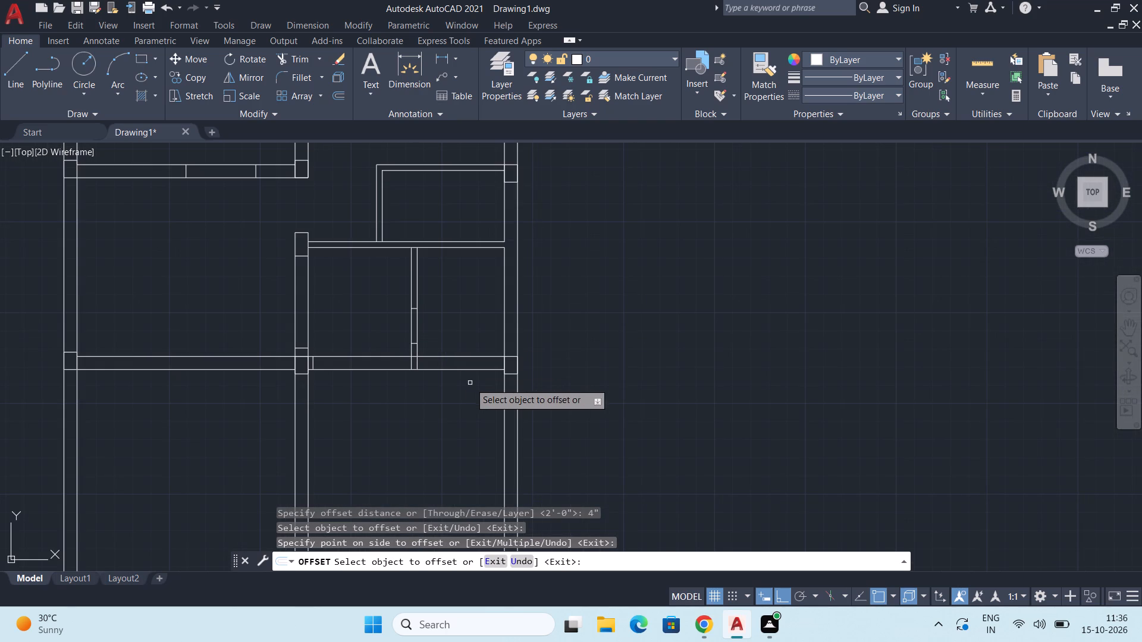
pyautogui.press('space')
# Trim both lines of the vertical 4" partition between its midpoint and lower marking lines.
pyautogui.scroll(-1, 484, 387)
pyautogui.moveTo(457, 426); pyautogui.dragTo(460, 398, button='middle')
pyautogui.write('TR')
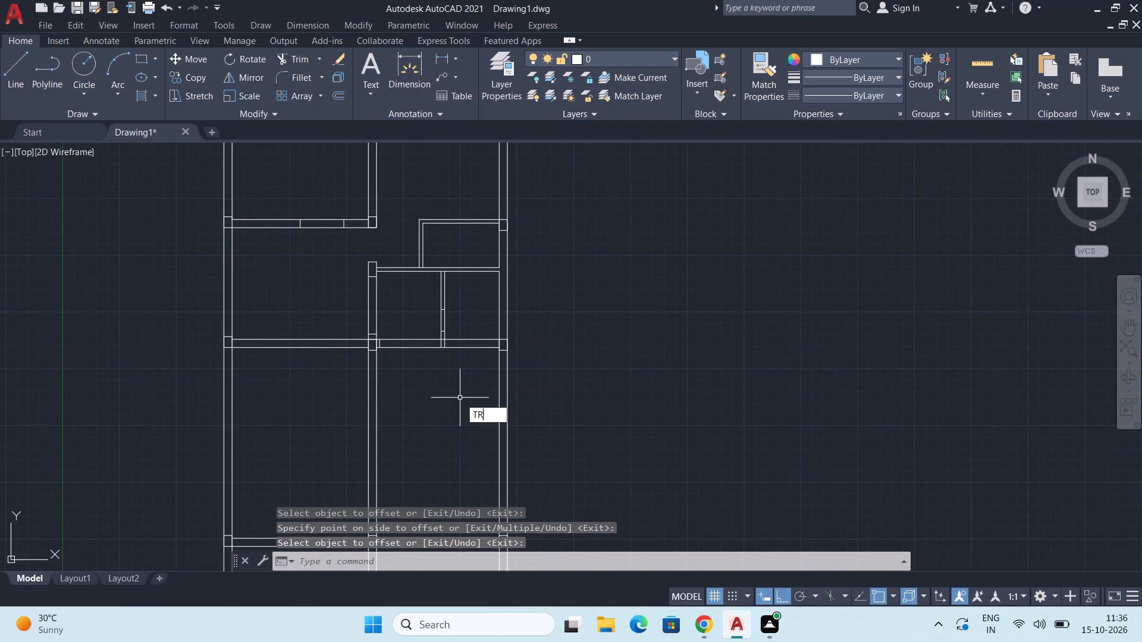
pyautogui.press('Return')
pyautogui.moveTo(455, 391); pyautogui.dragTo(456, 410, button='middle')
pyautogui.scroll(4, 451, 336)
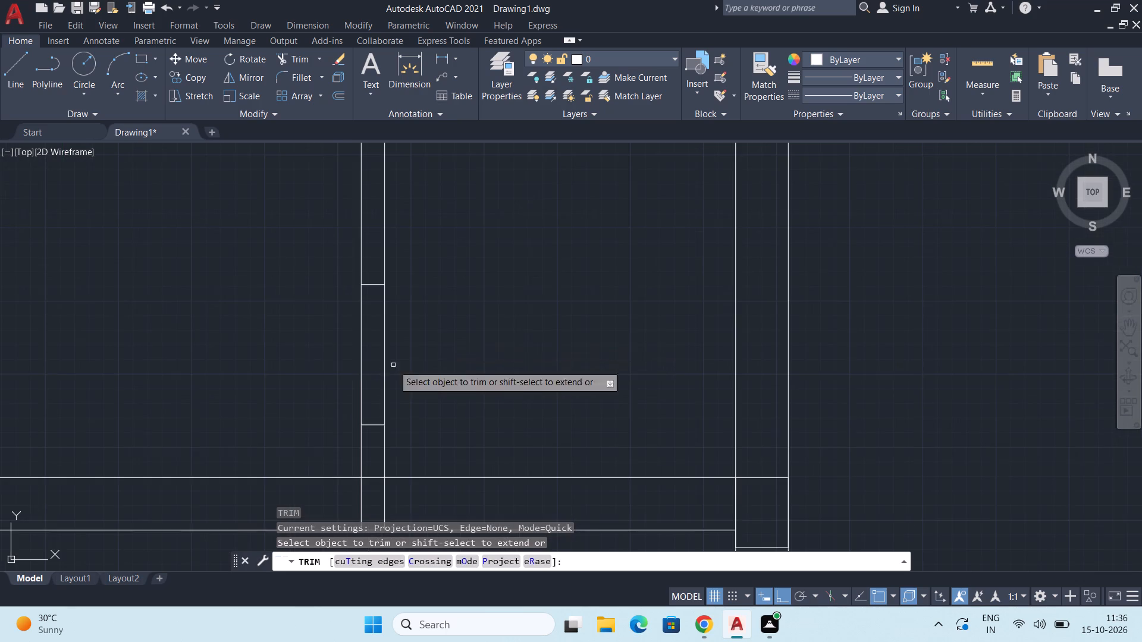
pyautogui.moveTo(304, 351); pyautogui.dragTo(326, 350)
pyautogui.click(328, 348)
pyautogui.click(407, 348)
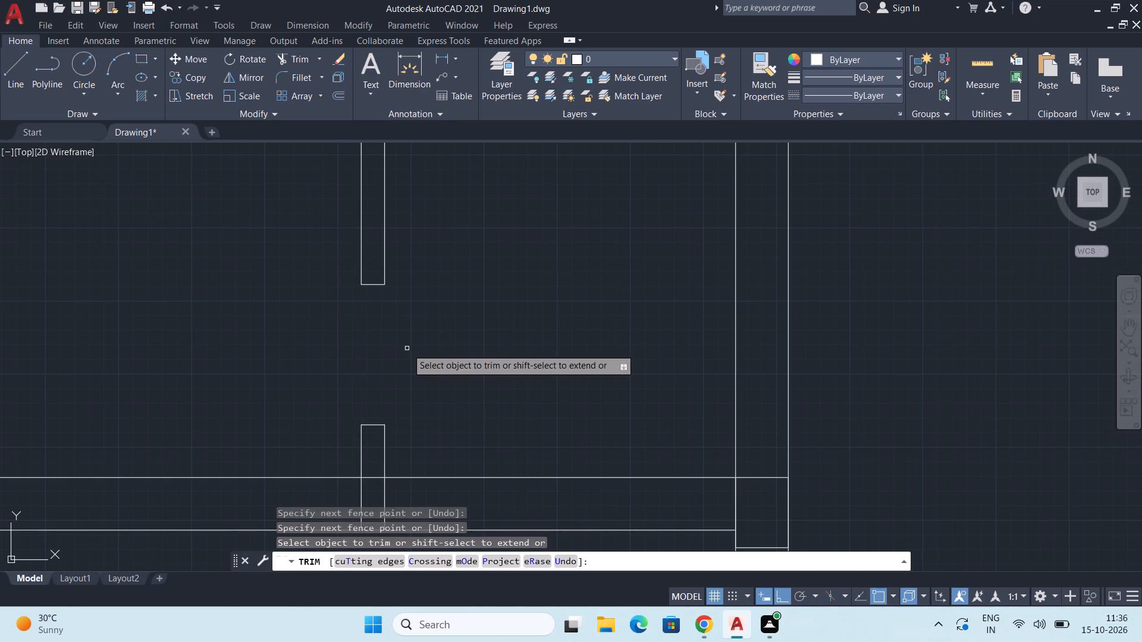
# Trim the vertical partition's two lines inside the horizontal 9" wall and the wall's upper line between them.
pyautogui.scroll(-3, 407, 350)
pyautogui.moveTo(407, 424); pyautogui.dragTo(406, 404, button='middle')
pyautogui.scroll(-1, 406, 382)
pyautogui.moveTo(406, 366); pyautogui.dragTo(407, 366, button='middle')
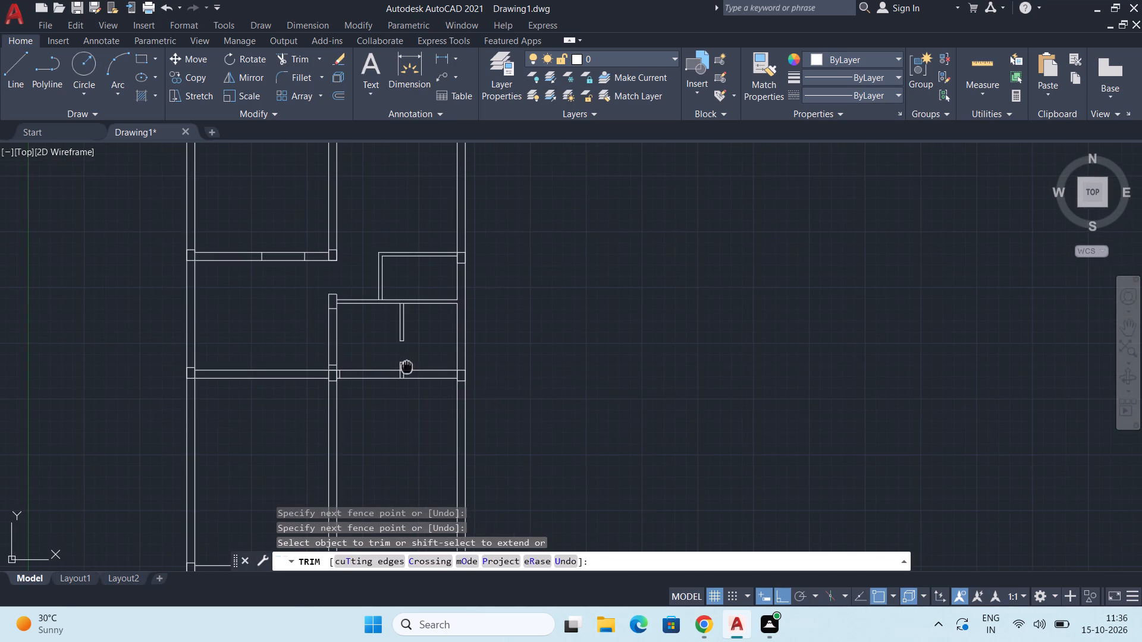
pyautogui.moveTo(407, 366); pyautogui.dragTo(419, 407, button='middle')
pyautogui.scroll(4, 415, 394)
pyautogui.moveTo(419, 424); pyautogui.dragTo(436, 253, button='middle')
pyautogui.scroll(1, 393, 373)
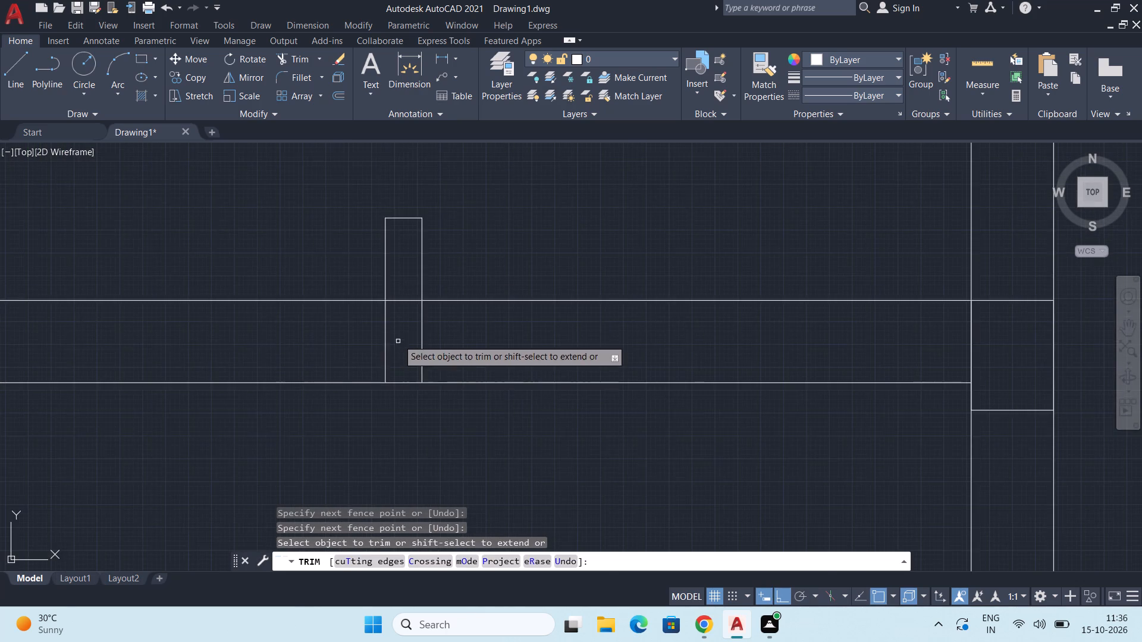
pyautogui.scroll(1, 398, 333)
pyautogui.click(319, 337)
pyautogui.click(525, 325)
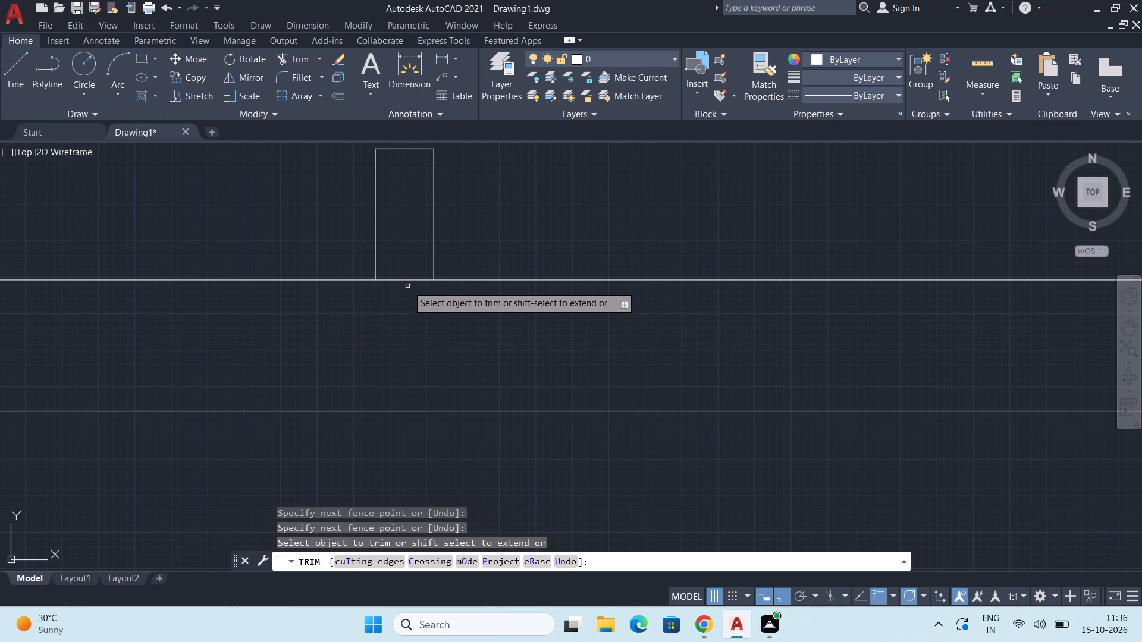
pyautogui.click(407, 281)
# Offset the short marking line beside the central column in the horizontal 9" wall 3' to the right.
pyautogui.scroll(-6, 443, 293)
pyautogui.moveTo(426, 407); pyautogui.dragTo(449, 403, button='middle')
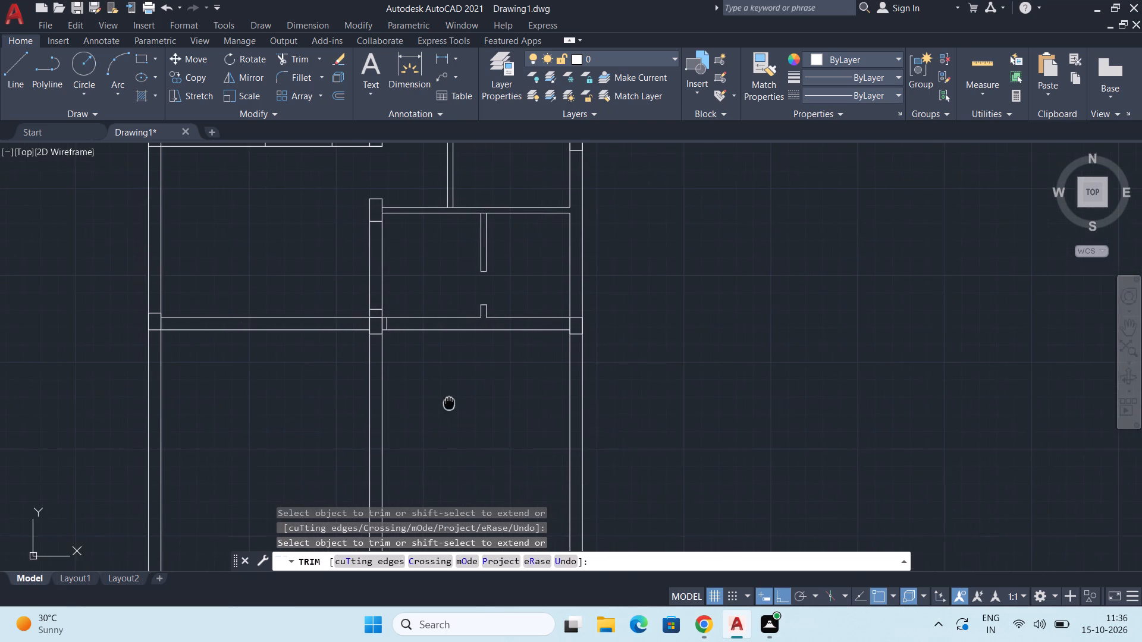
pyautogui.moveTo(449, 403); pyautogui.dragTo(451, 418, button='middle')
pyautogui.moveTo(428, 391); pyautogui.dragTo(421, 415, button='middle')
pyautogui.scroll(1, 435, 369)
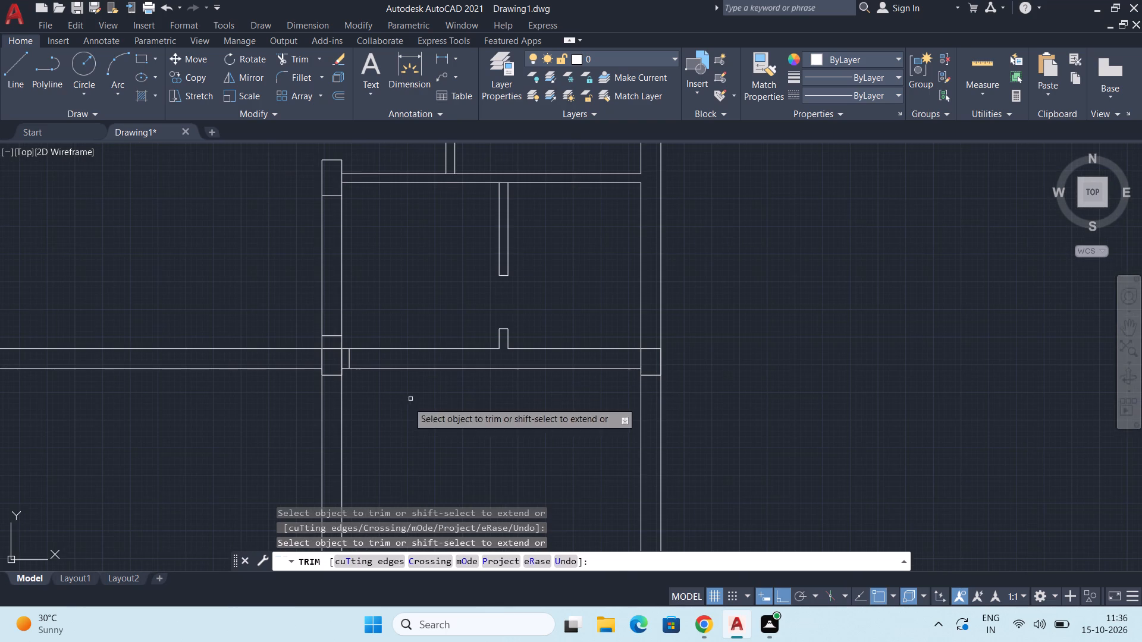
pyautogui.moveTo(407, 402); pyautogui.dragTo(408, 411, button='middle')
pyautogui.scroll(2, 332, 357)
pyautogui.moveTo(366, 401); pyautogui.dragTo(368, 407, button='middle')
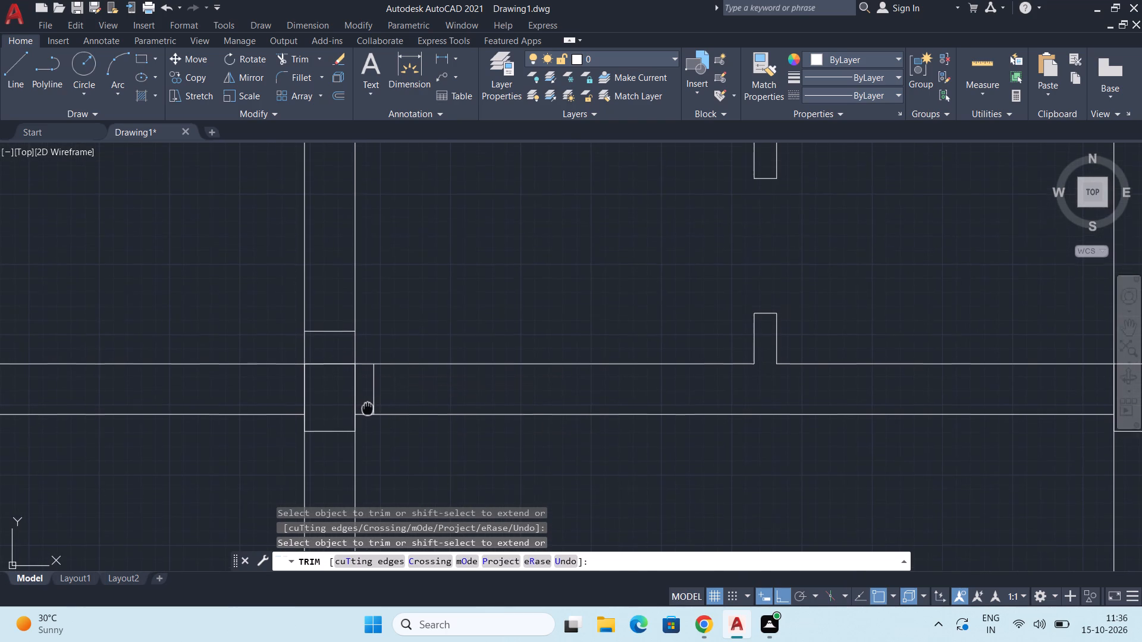
pyautogui.moveTo(368, 407); pyautogui.dragTo(360, 408, button='middle')
pyautogui.scroll(-1, 420, 423)
pyautogui.moveTo(465, 447); pyautogui.dragTo(456, 446, button='middle')
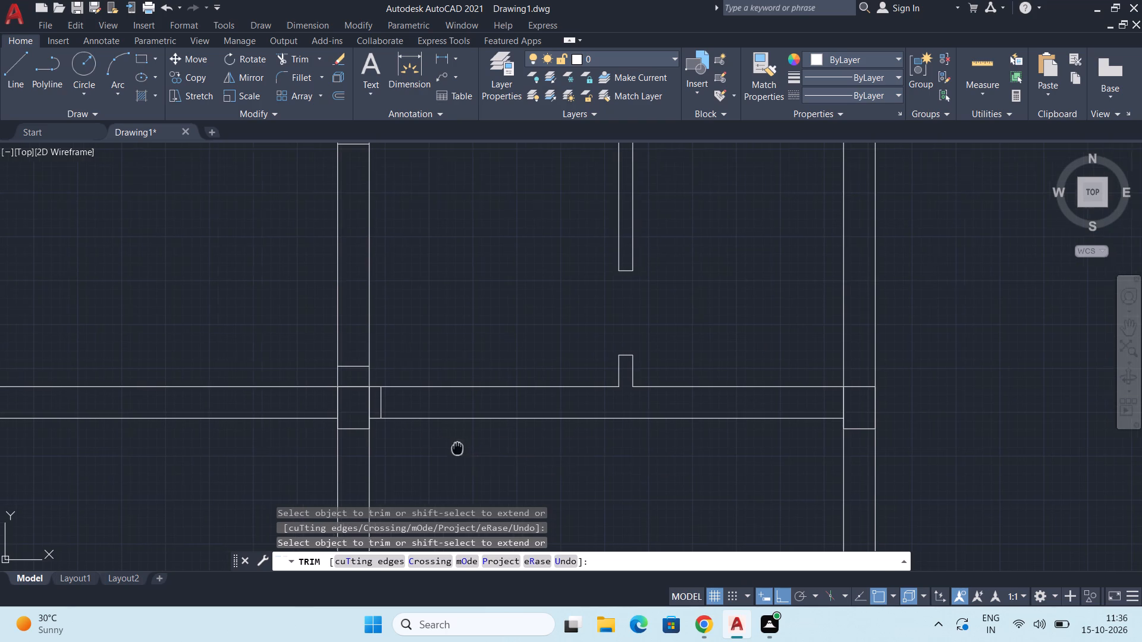
pyautogui.moveTo(456, 446); pyautogui.dragTo(454, 446, button='middle')
pyautogui.press('space')
pyautogui.write('OFF')
pyautogui.press('Return')
pyautogui.write("3'")
pyautogui.press('Return')
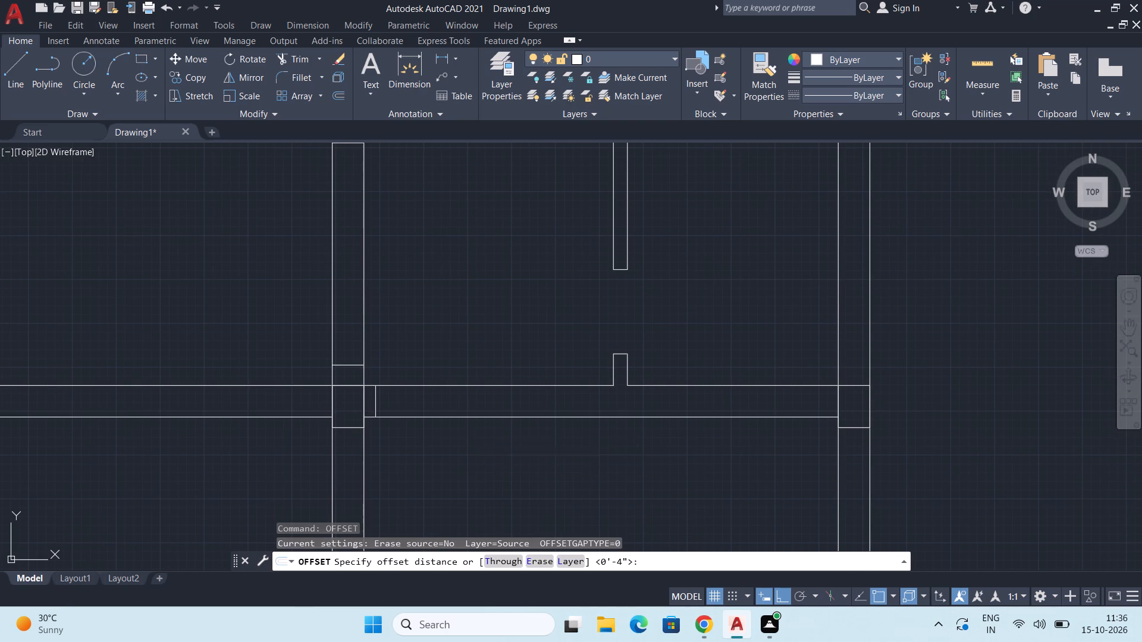
pyautogui.click(376, 404)
pyautogui.click(463, 398)
pyautogui.scroll(-2, 517, 455)
pyautogui.moveTo(526, 481); pyautogui.dragTo(529, 471, button='middle')
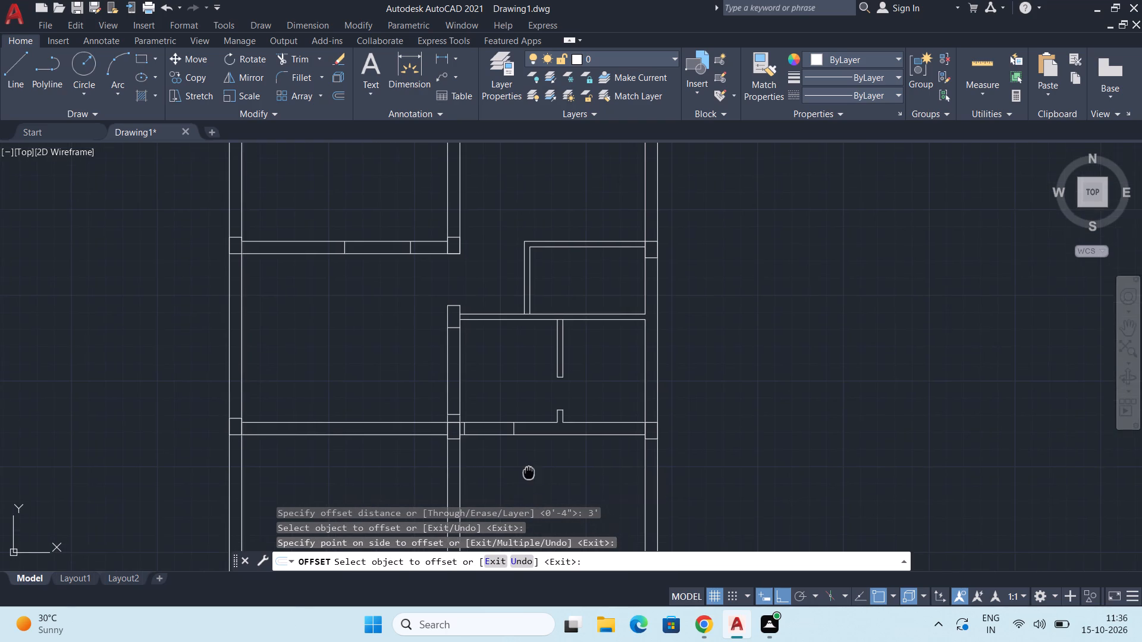
pyautogui.moveTo(529, 471); pyautogui.dragTo(541, 409, button='middle')
pyautogui.press('space')
# Trim both lines of the horizontal 9" wall between its two marking lines to open the 3' gap.
pyautogui.write('TR')
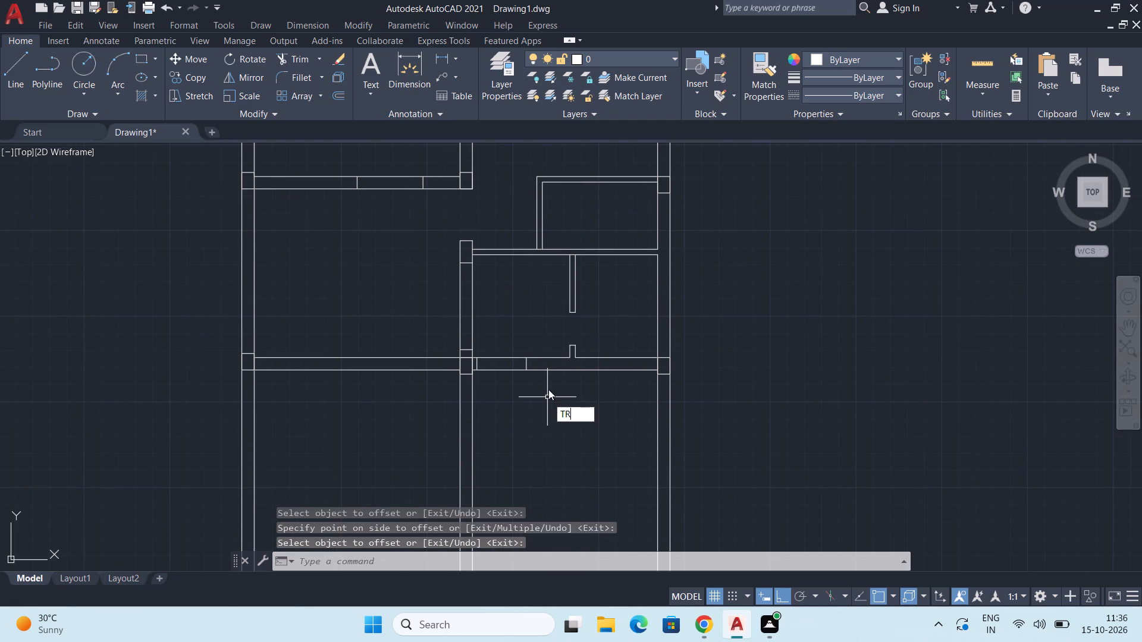
pyautogui.press('Return')
pyautogui.scroll(2, 541, 377)
pyautogui.click(421, 291)
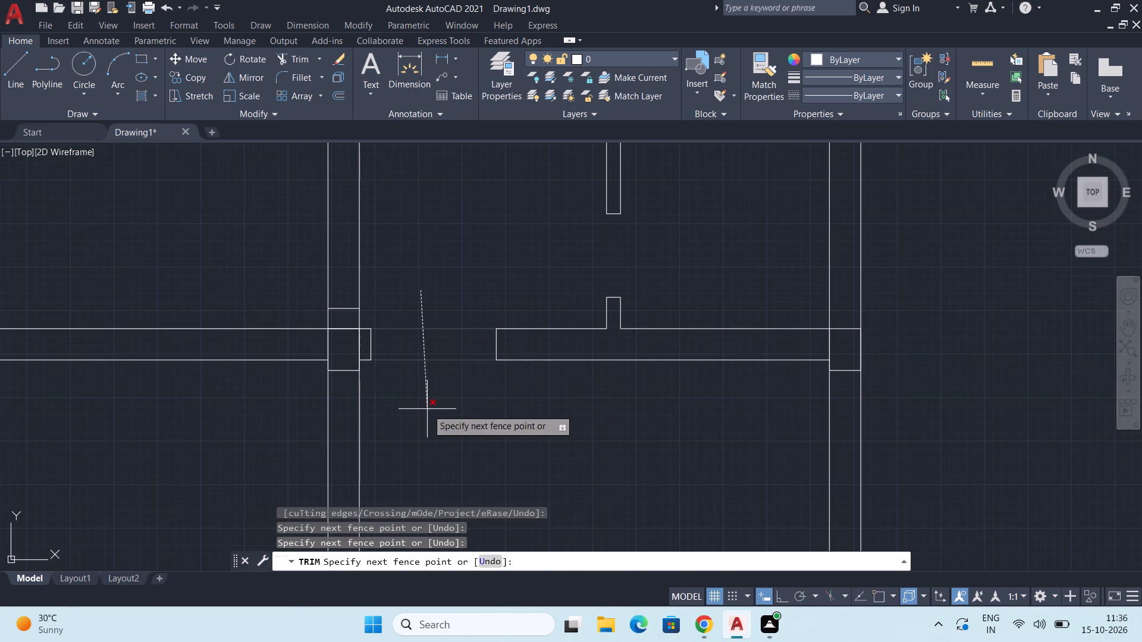
pyautogui.click(427, 409)
# Trim both lines of the central vertical 9" wall between the column at the 4" partition and the column below it.
pyautogui.scroll(-2, 450, 325)
pyautogui.moveTo(441, 348); pyautogui.dragTo(476, 445, button='middle')
pyautogui.scroll(-1, 469, 410)
pyautogui.scroll(1, 451, 370)
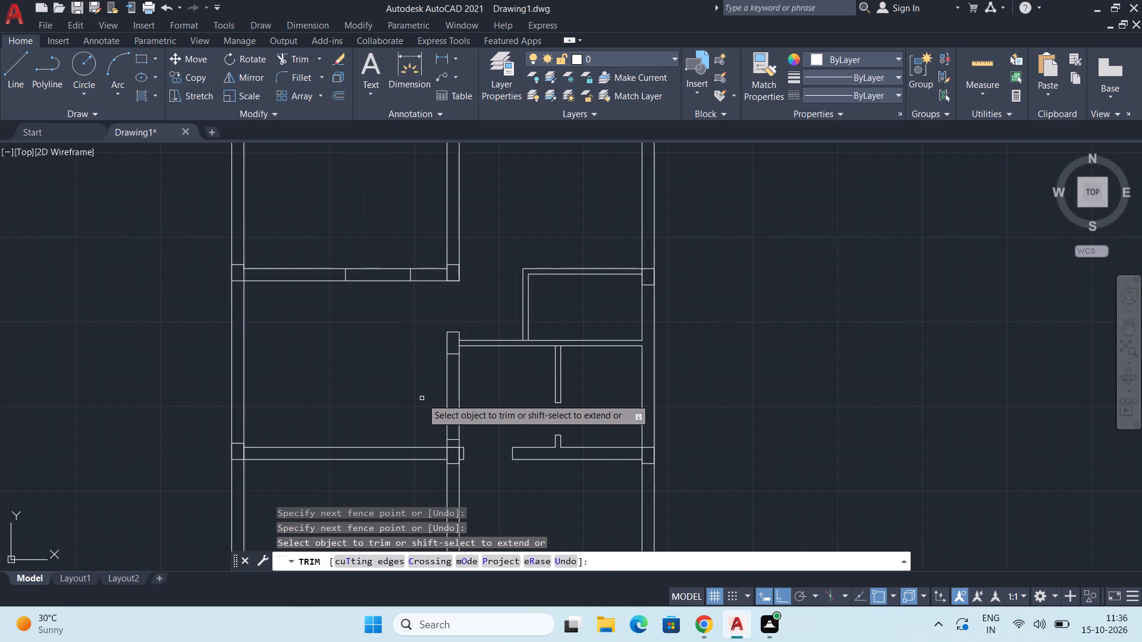
pyautogui.click(422, 398)
pyautogui.click(473, 394)
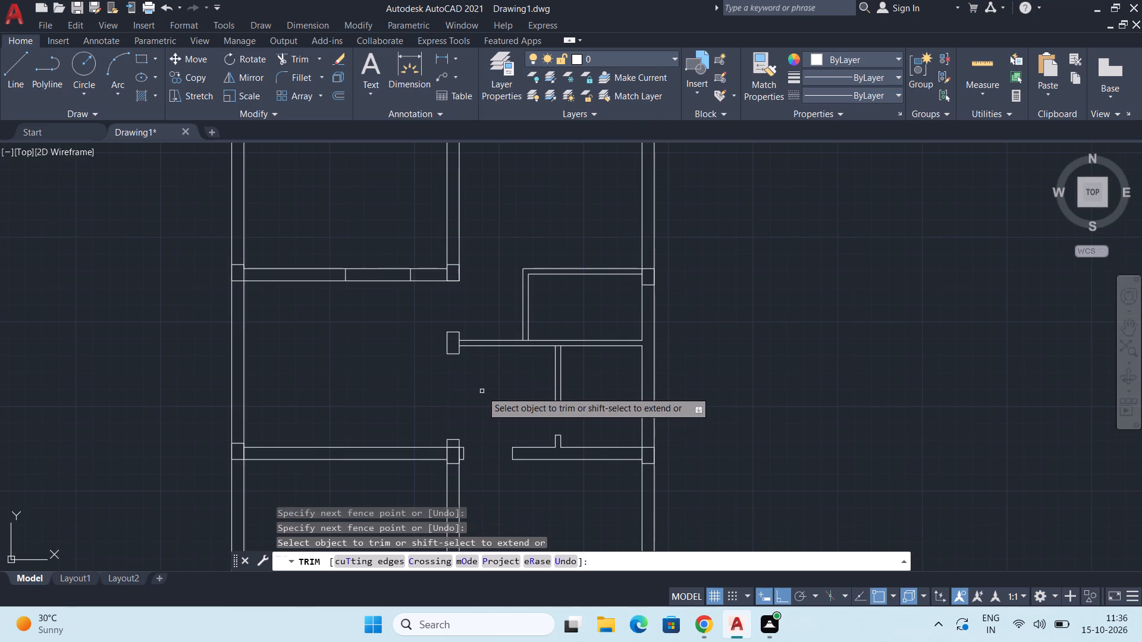
# Trim the horizontal 4" partition's lower line between the two lines of the vertical partition.
pyautogui.scroll(2, 567, 353)
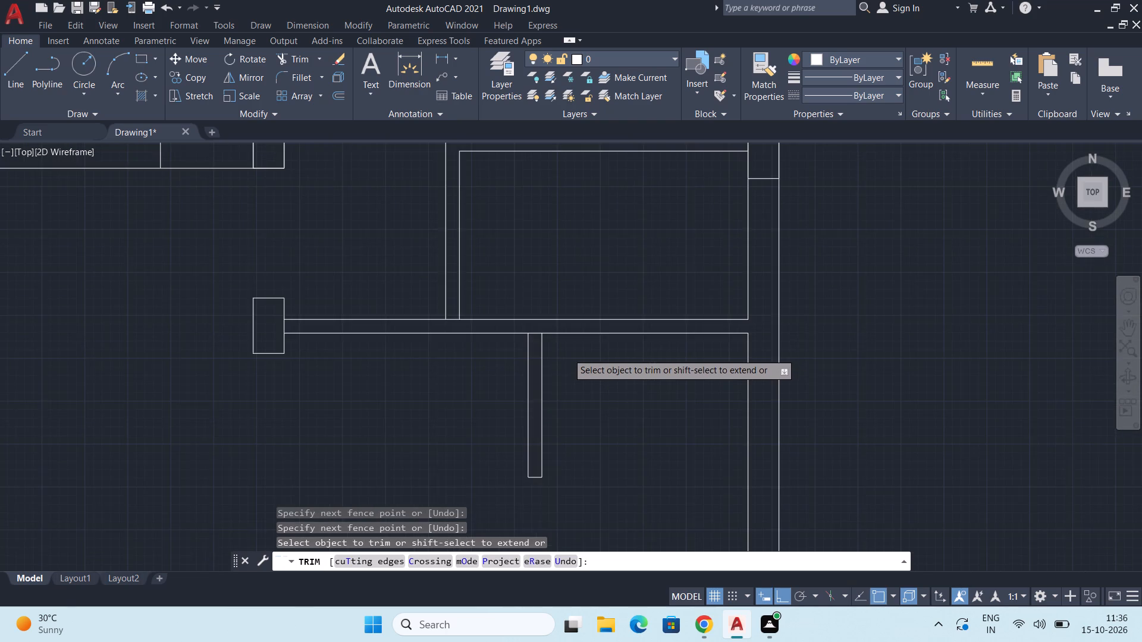
pyautogui.scroll(3, 567, 353)
pyautogui.click(430, 269)
pyautogui.scroll(-4, 638, 345)
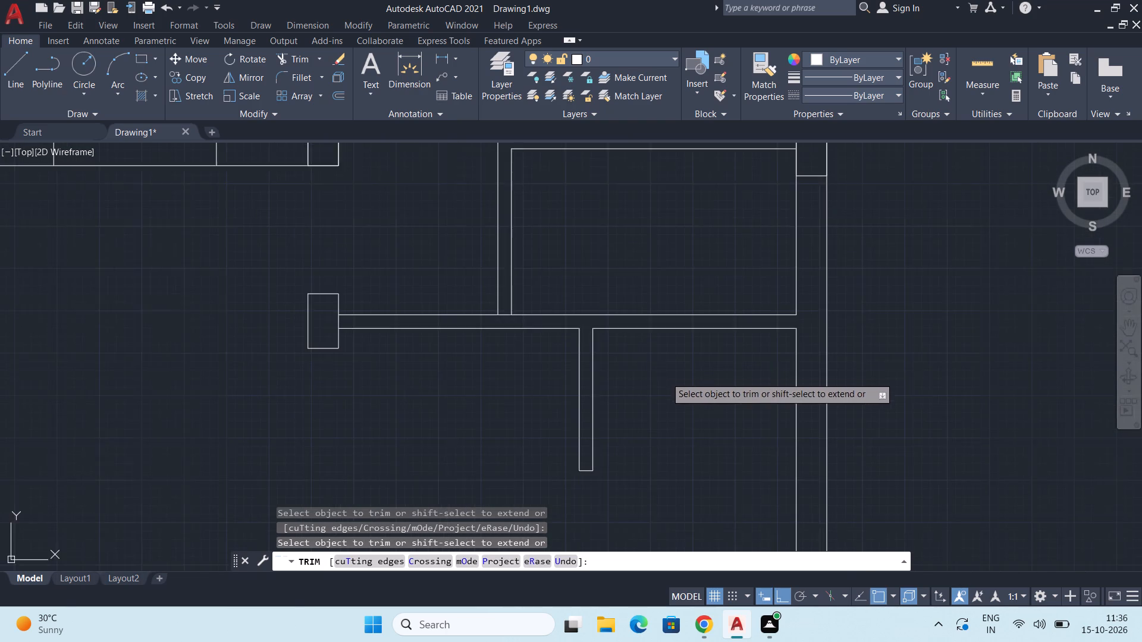
# Trim both lines of the horizontal 9" wall below the upper-left room between its two marking lines.
pyautogui.scroll(-1, 666, 377)
pyautogui.moveTo(691, 433); pyautogui.dragTo(686, 385, button='middle')
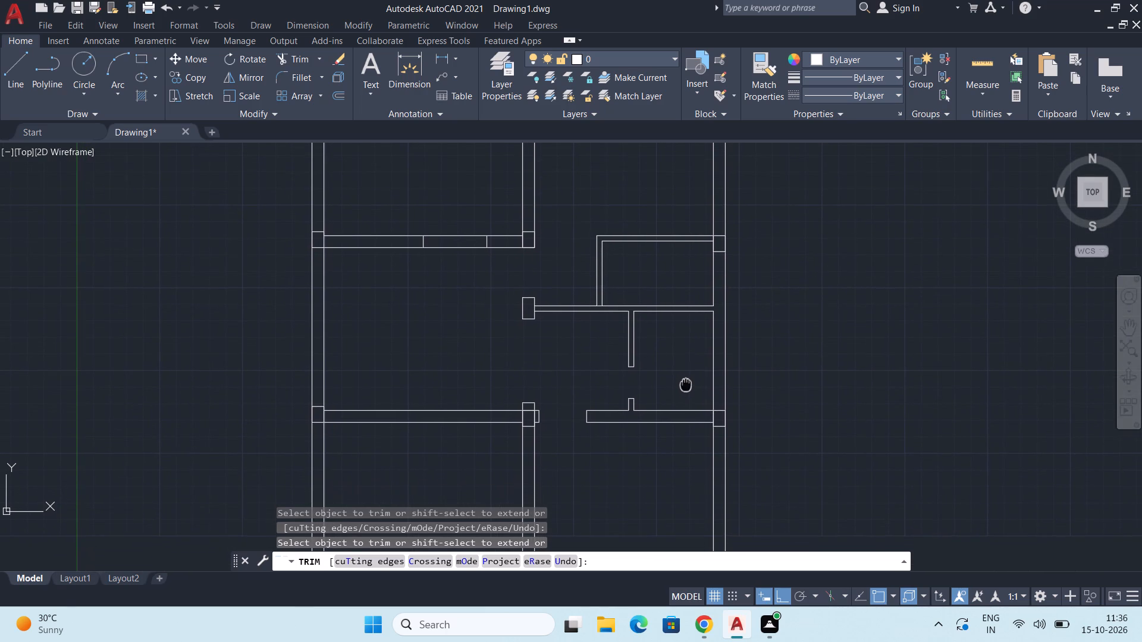
pyautogui.moveTo(686, 385); pyautogui.dragTo(691, 382, button='middle')
pyautogui.moveTo(610, 468); pyautogui.dragTo(616, 443, button='middle')
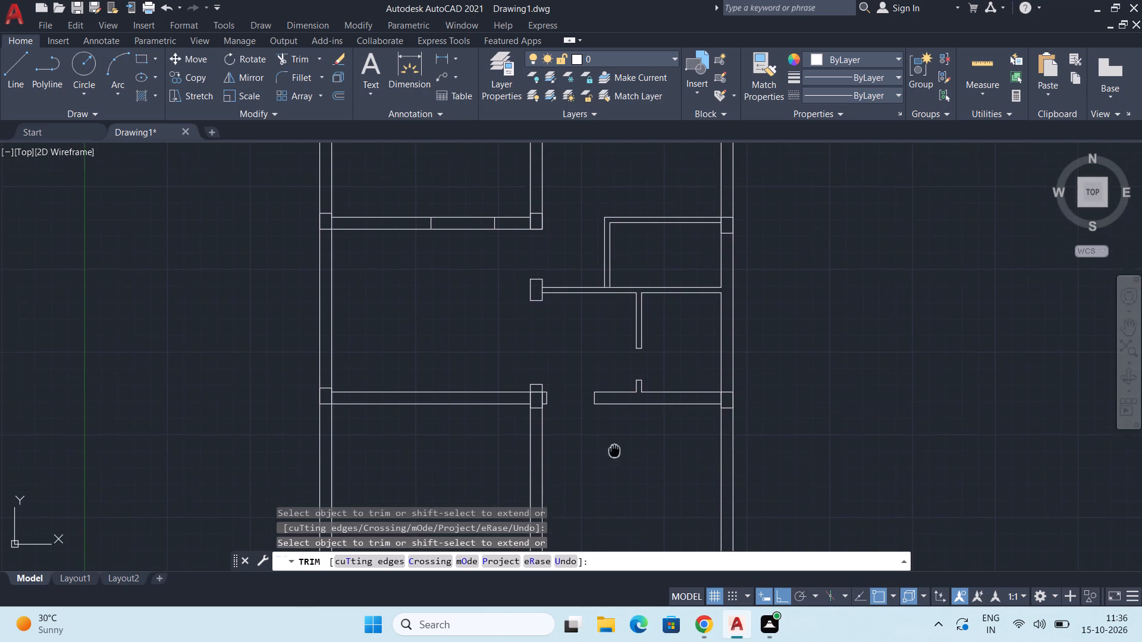
pyautogui.moveTo(616, 443); pyautogui.dragTo(625, 398, button='middle')
pyautogui.scroll(-1, 629, 440)
pyautogui.moveTo(629, 440); pyautogui.dragTo(645, 370, button='middle')
pyautogui.moveTo(613, 407); pyautogui.dragTo(623, 378, button='middle')
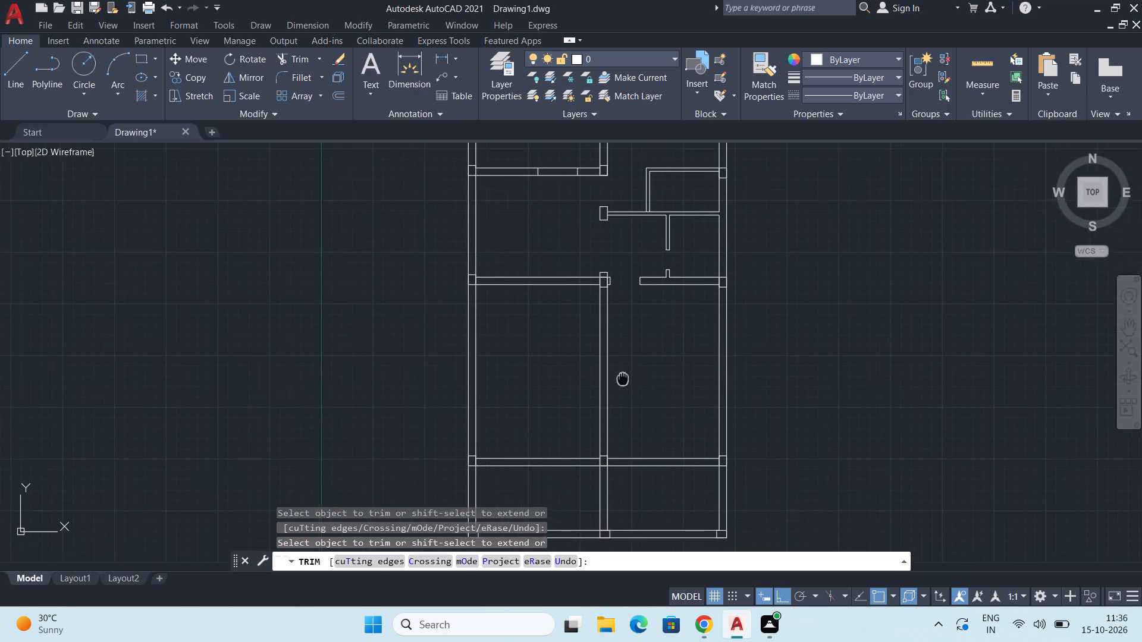
pyautogui.moveTo(623, 378); pyautogui.dragTo(588, 521, button='middle')
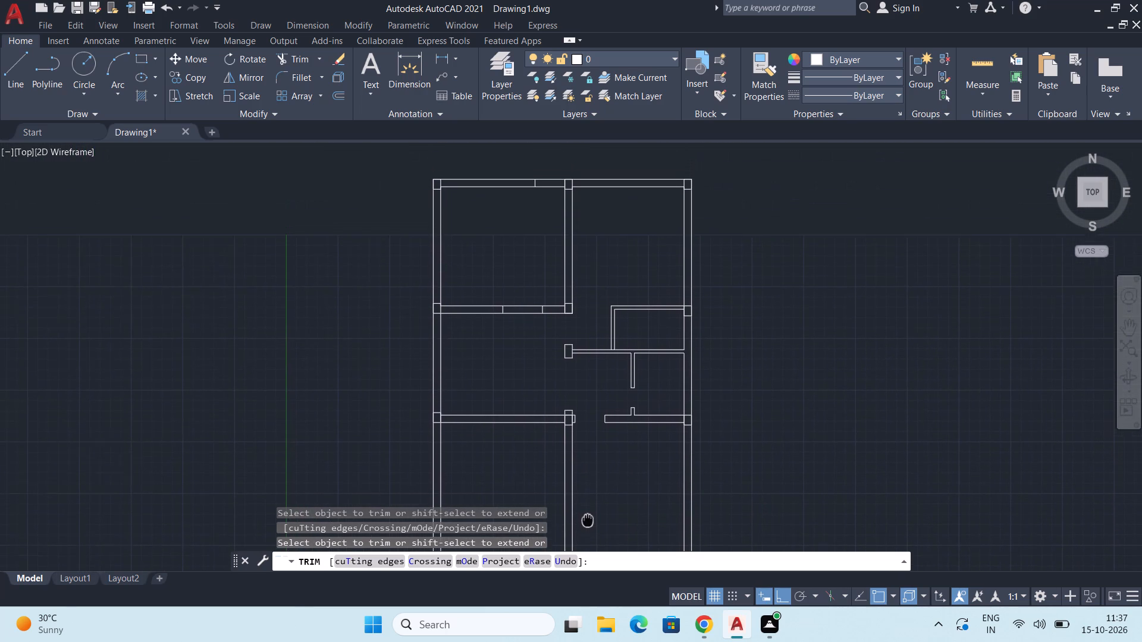
pyautogui.moveTo(588, 521); pyautogui.dragTo(587, 533, button='middle')
pyautogui.scroll(3, 517, 332)
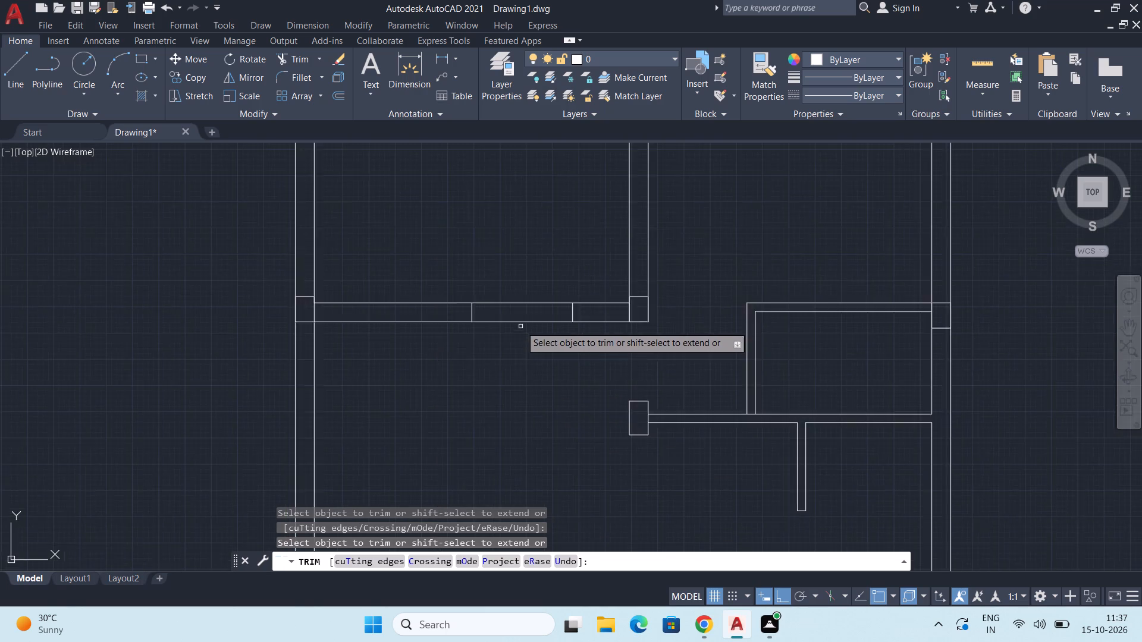
pyautogui.scroll(1, 520, 324)
pyautogui.click(520, 254)
pyautogui.click(513, 354)
pyautogui.scroll(-5, 529, 333)
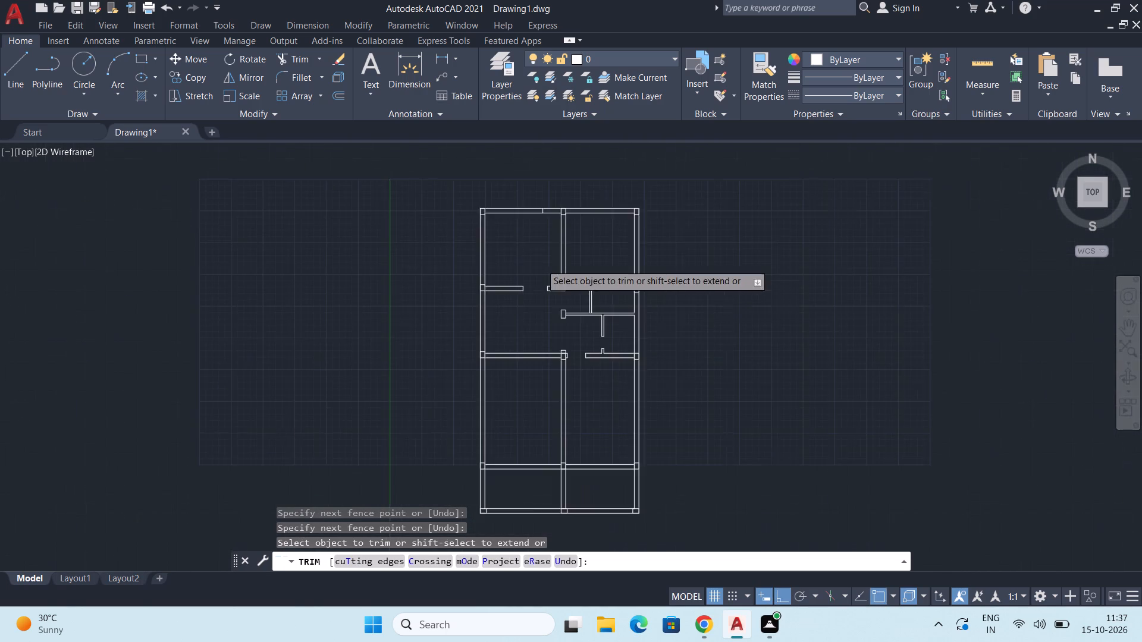
# Trim both lines of the top outer 9" wall between its marking line and the central column.
pyautogui.moveTo(541, 271); pyautogui.dragTo(542, 350, button='middle')
pyautogui.scroll(4, 555, 298)
pyautogui.moveTo(552, 285); pyautogui.dragTo(540, 363, button='middle')
pyautogui.click(534, 279)
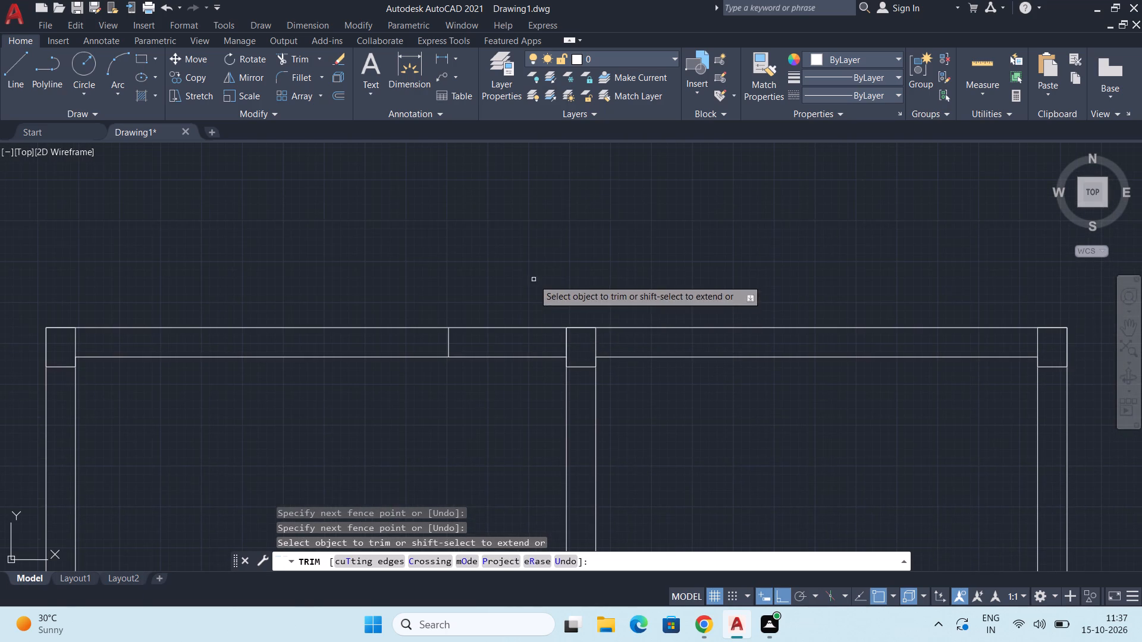
pyautogui.click(504, 404)
pyautogui.scroll(-5, 509, 398)
pyautogui.moveTo(541, 466); pyautogui.dragTo(588, 317, button='middle')
pyautogui.moveTo(537, 417); pyautogui.dragTo(556, 343, button='middle')
pyautogui.moveTo(544, 394); pyautogui.dragTo(532, 449, button='middle')
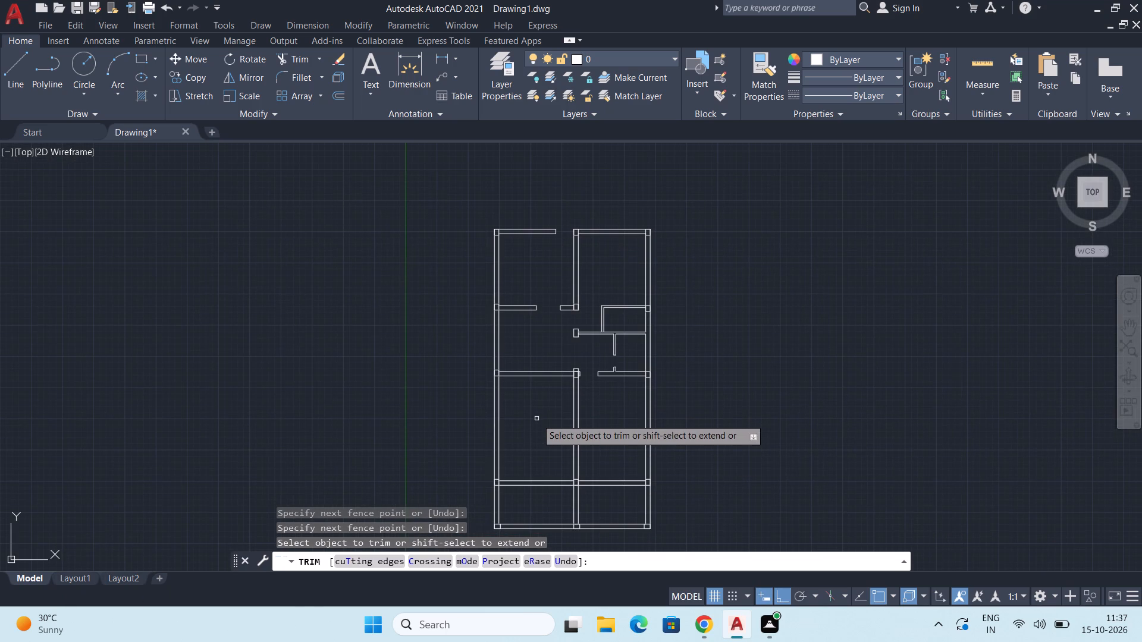
pyautogui.scroll(1, 520, 395)
pyautogui.moveTo(523, 414); pyautogui.dragTo(502, 429, button='middle')
pyautogui.moveTo(519, 426); pyautogui.dragTo(506, 418, button='middle')
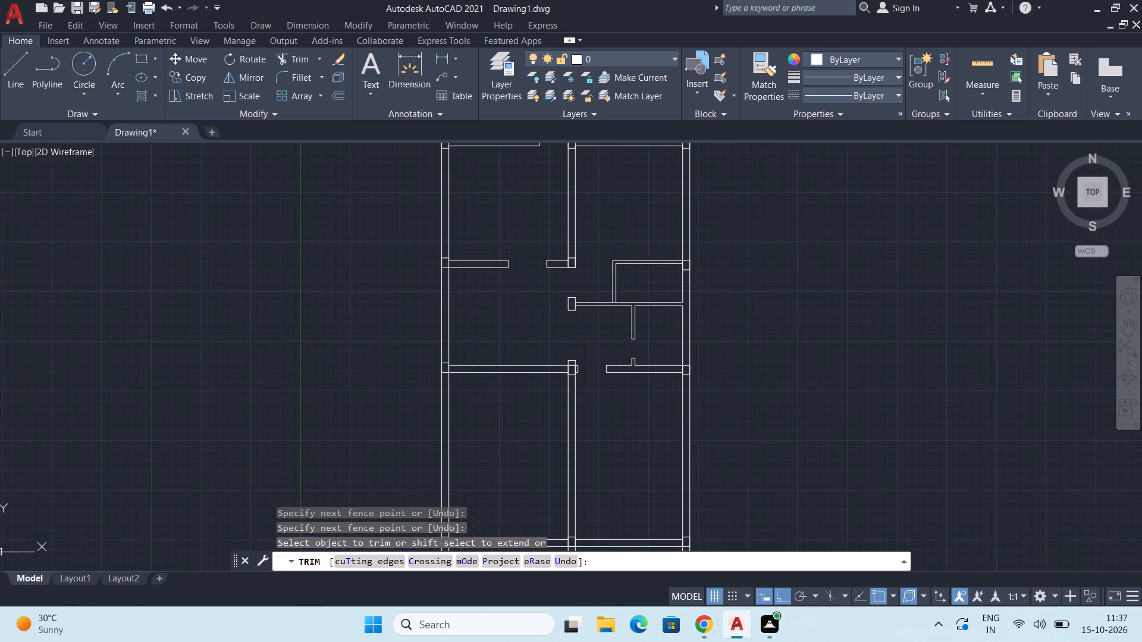
pyautogui.moveTo(506, 418); pyautogui.dragTo(491, 402, button='middle')
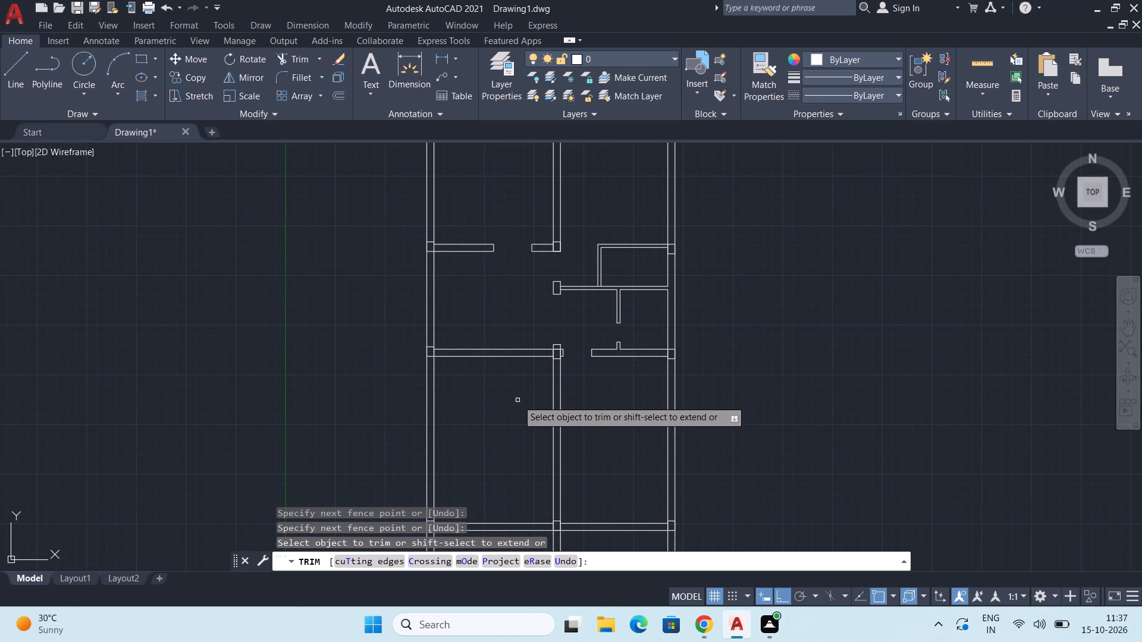
pyautogui.press('space')
# Draw a 9" marking line across the middle horizontal wall, a short way left of the central column.
pyautogui.moveTo(550, 380); pyautogui.dragTo(536, 381, button='middle')
pyautogui.press('l')
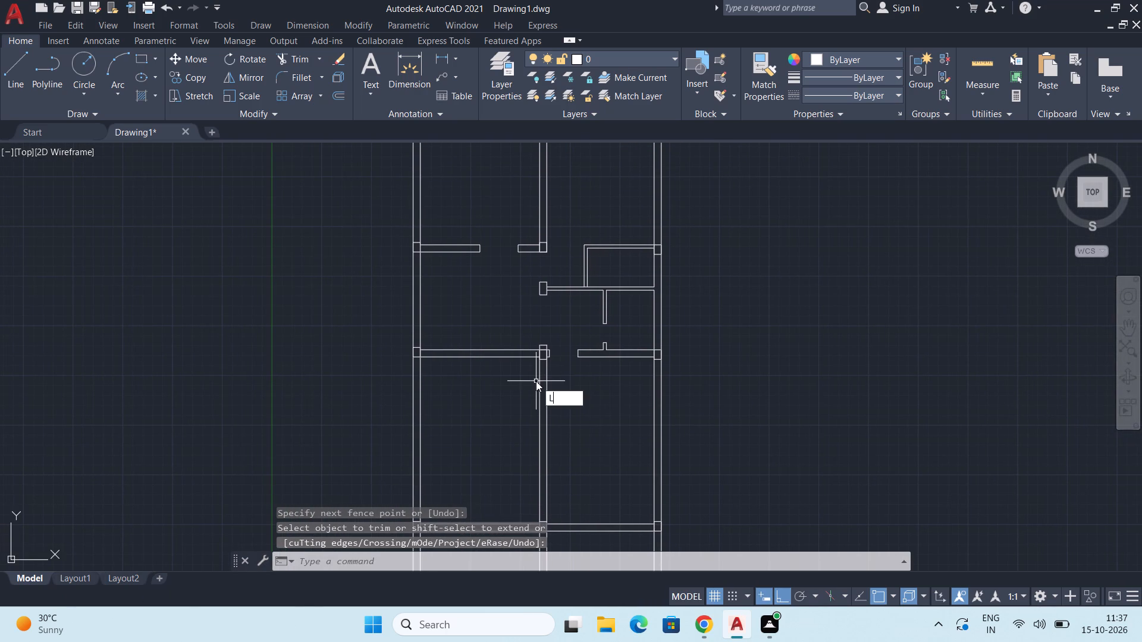
pyautogui.press('Return')
pyautogui.scroll(2, 542, 380)
pyautogui.moveTo(387, 375); pyautogui.dragTo(429, 389, button='middle')
pyautogui.scroll(1, 459, 376)
pyautogui.moveTo(459, 374); pyautogui.dragTo(462, 392, button='middle')
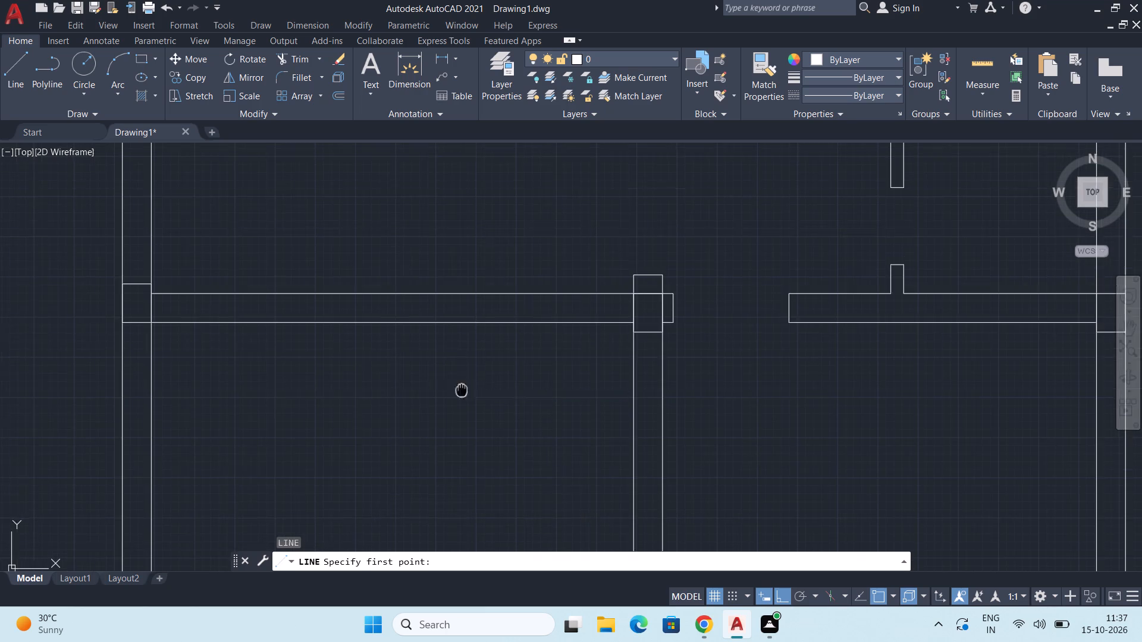
pyautogui.moveTo(462, 392); pyautogui.dragTo(467, 430, button='middle')
pyautogui.click(526, 341)
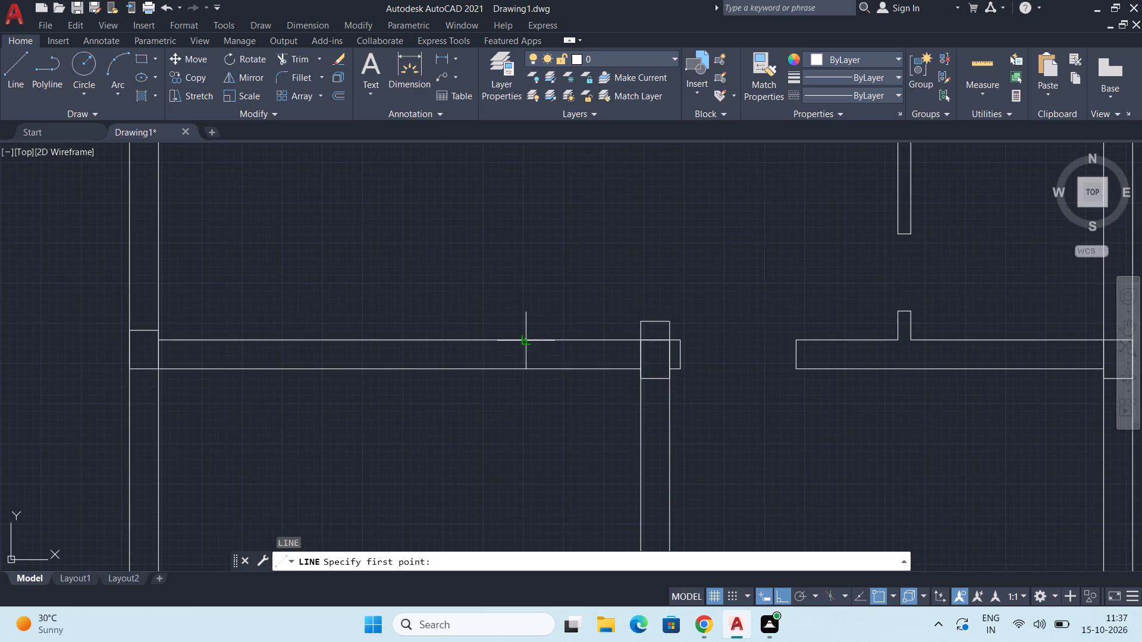
pyautogui.click(530, 370)
pyautogui.press('Escape')
# Offset the new marking line 4' to the left along the middle horizontal wall.
pyautogui.press('o')
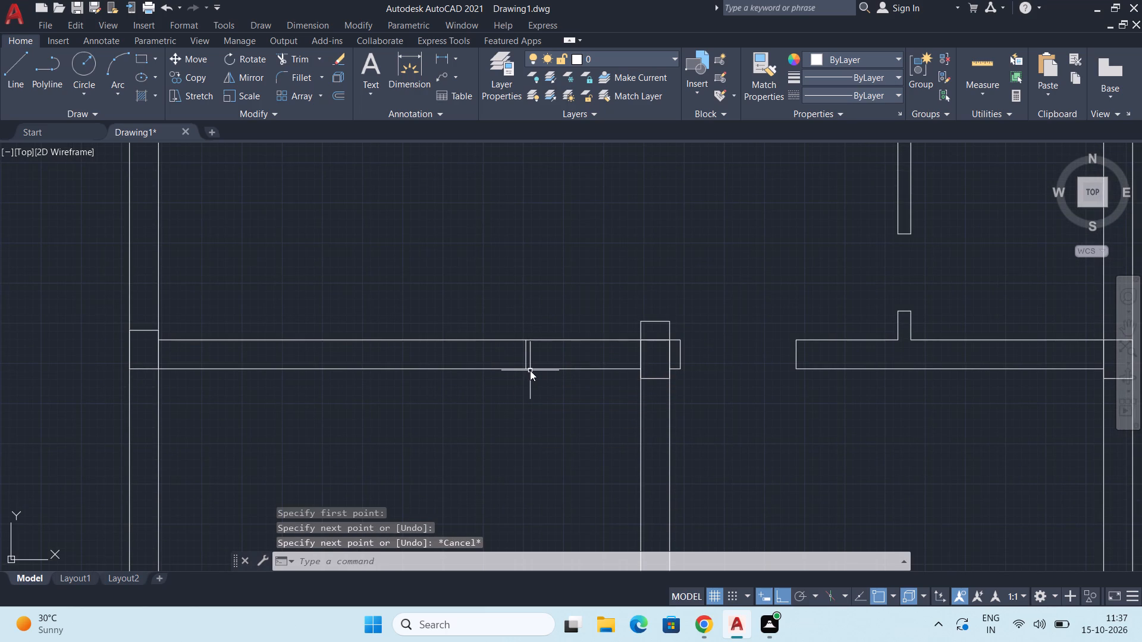
pyautogui.write('FF')
pyautogui.press('Return')
pyautogui.write("4'")
pyautogui.press('Return')
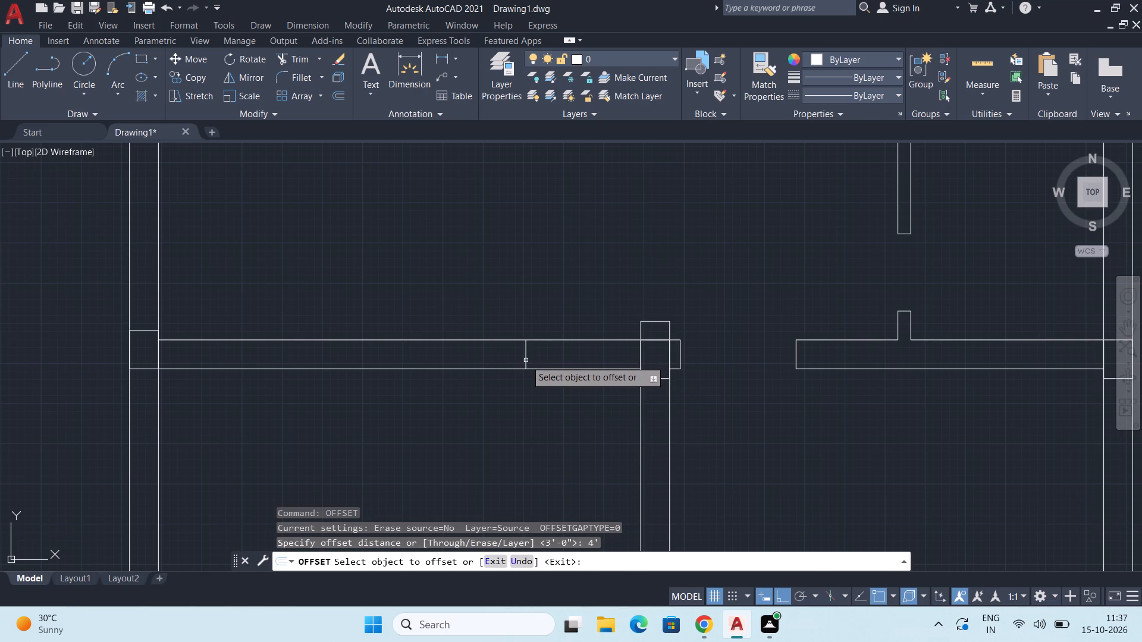
pyautogui.click(526, 361)
pyautogui.click(433, 372)
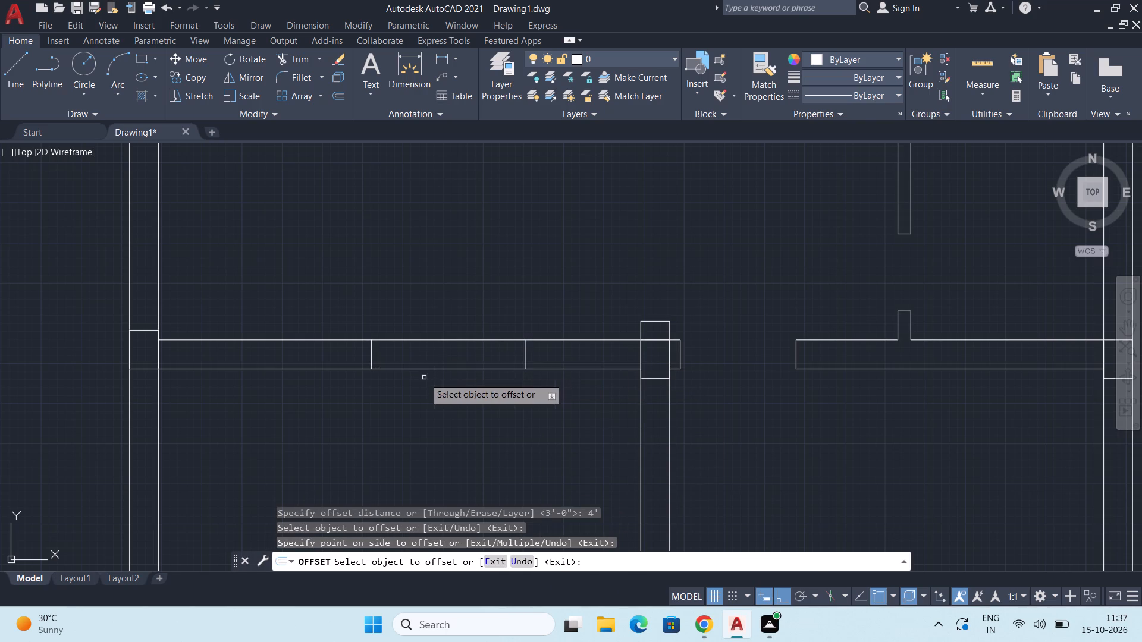
pyautogui.press('space')
# Trim both lines of the middle horizontal wall between the two marking lines to open the 4' gap.
pyautogui.press('t')
pyautogui.press('r')
pyautogui.press('Return')
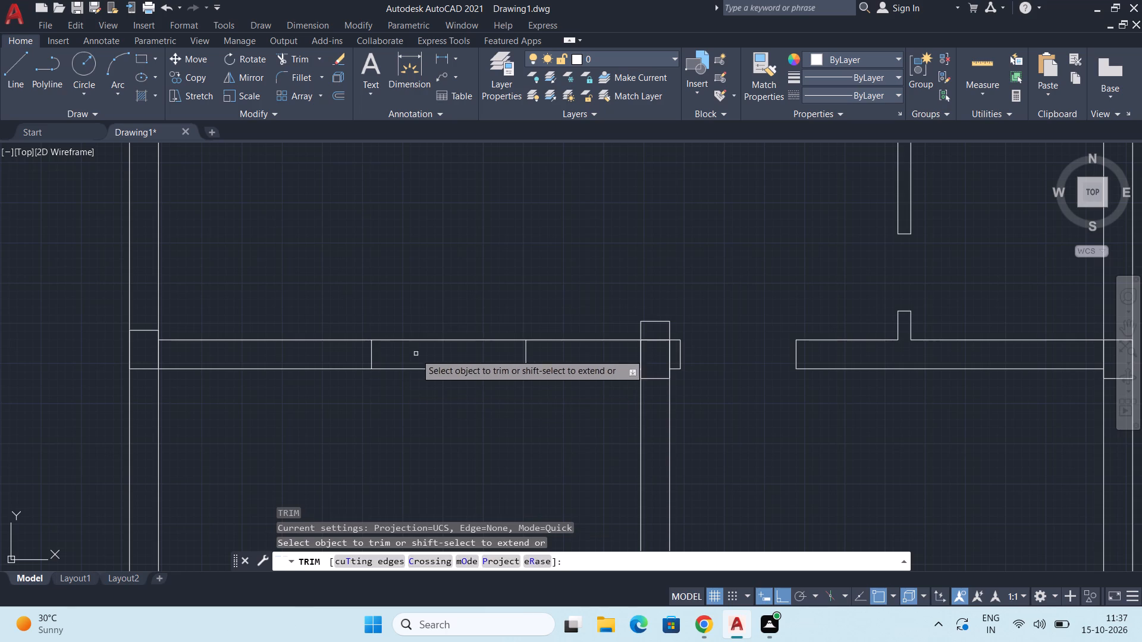
pyautogui.click(437, 310)
pyautogui.click(434, 403)
pyautogui.scroll(-3, 435, 395)
pyautogui.moveTo(435, 409); pyautogui.dragTo(448, 364, button='middle')
pyautogui.scroll(1, 448, 369)
pyautogui.moveTo(448, 392); pyautogui.dragTo(448, 367, button='middle')
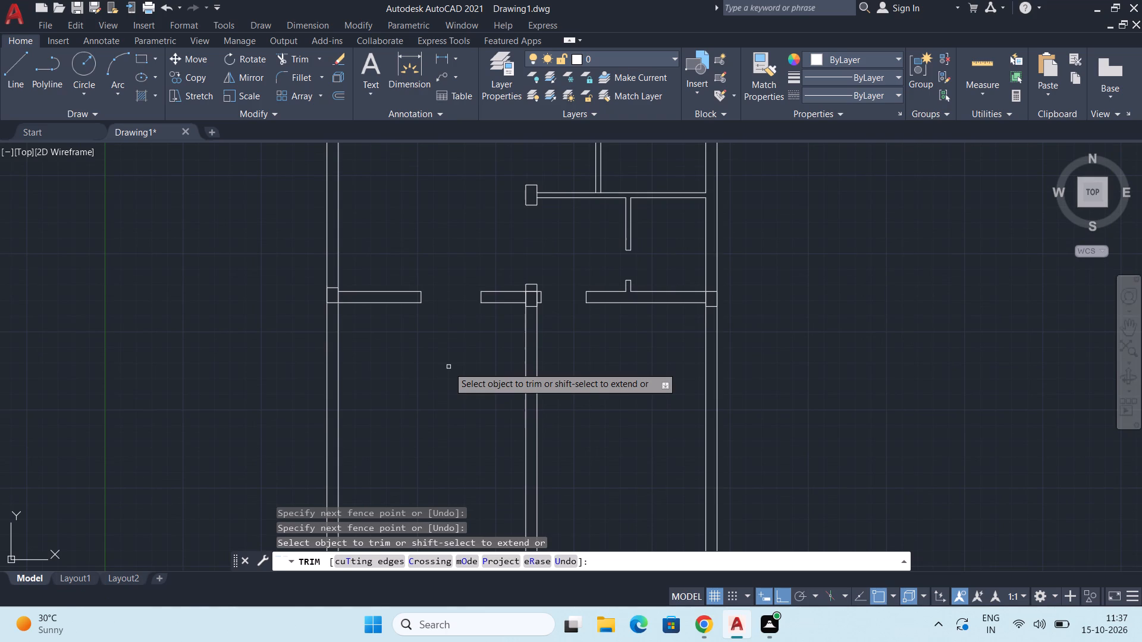
pyautogui.scroll(-1, 582, 430)
pyautogui.moveTo(582, 430); pyautogui.dragTo(558, 420, button='middle')
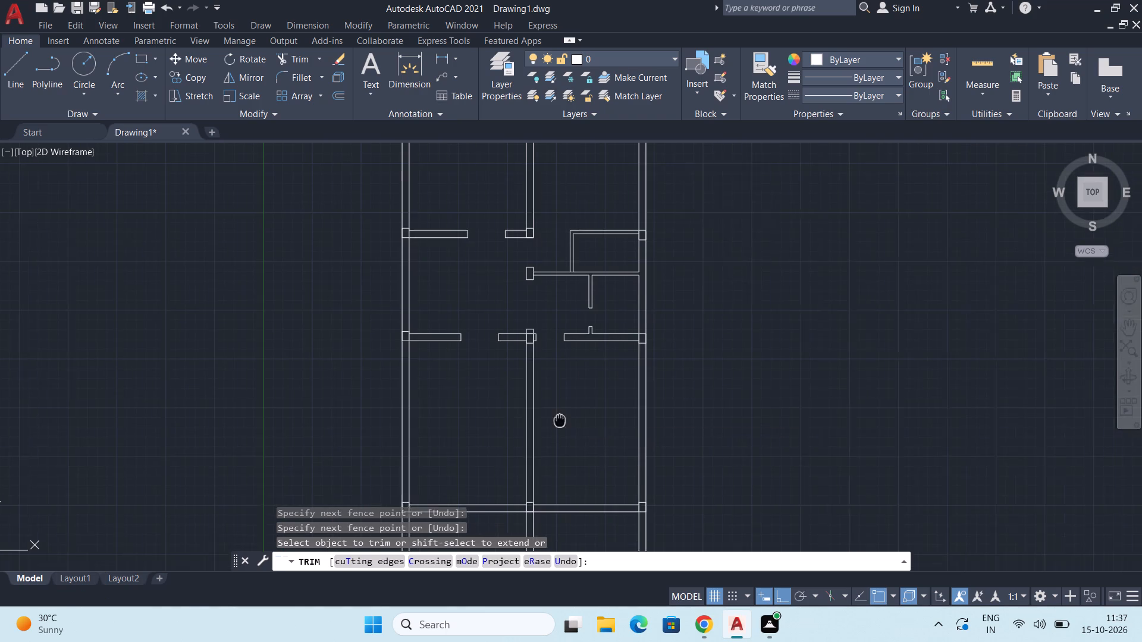
pyautogui.moveTo(558, 420); pyautogui.dragTo(528, 424, button='middle')
pyautogui.moveTo(512, 438); pyautogui.dragTo(514, 390, button='middle')
pyautogui.moveTo(508, 431); pyautogui.dragTo(509, 367, button='middle')
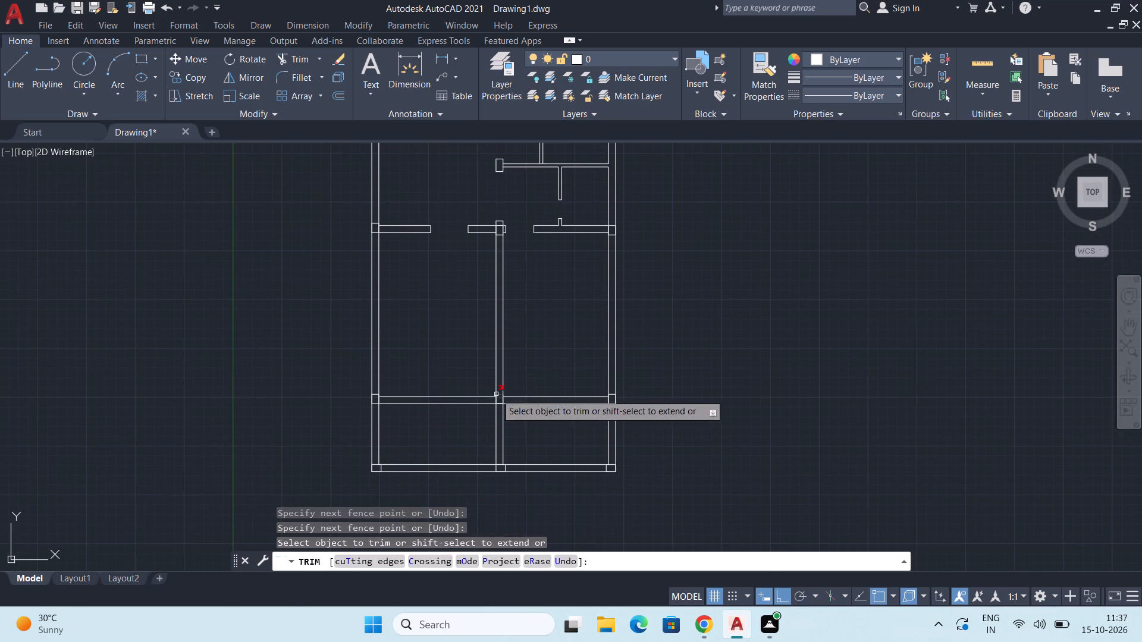
pyautogui.moveTo(496, 394); pyautogui.dragTo(500, 388, button='middle')
pyautogui.moveTo(490, 388); pyautogui.dragTo(503, 346, button='middle')
pyautogui.scroll(1, 410, 372)
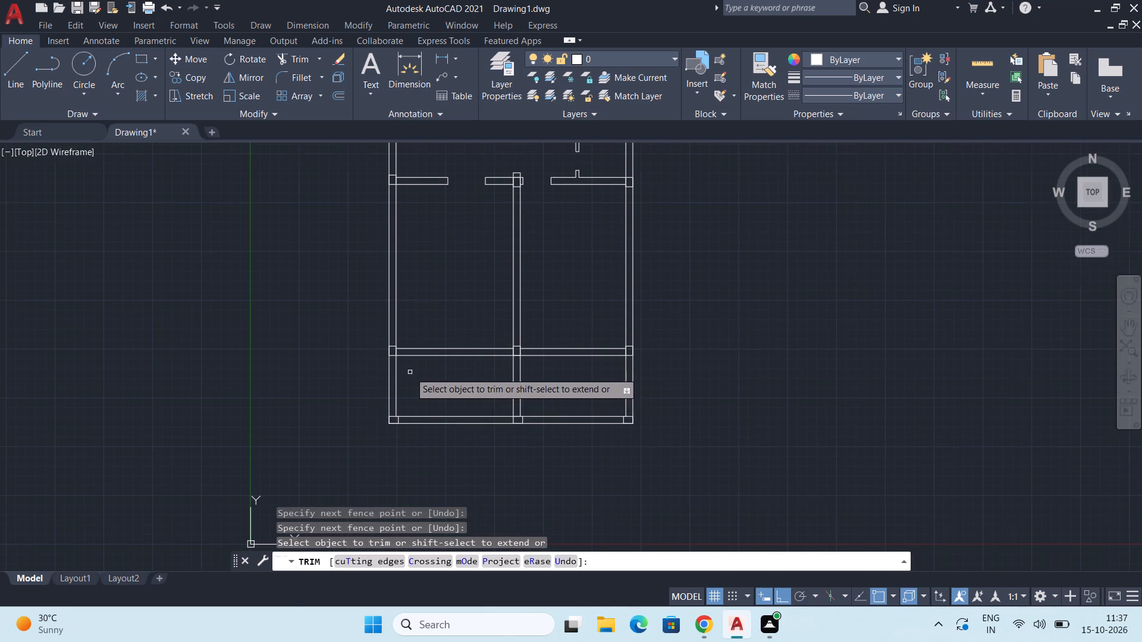
pyautogui.press('space')
# Draw a 9" marking line across the lower interior horizontal wall, just right of the left outer wall's column.
pyautogui.middleClick(413, 368)
pyautogui.press('l')
pyautogui.press('Return')
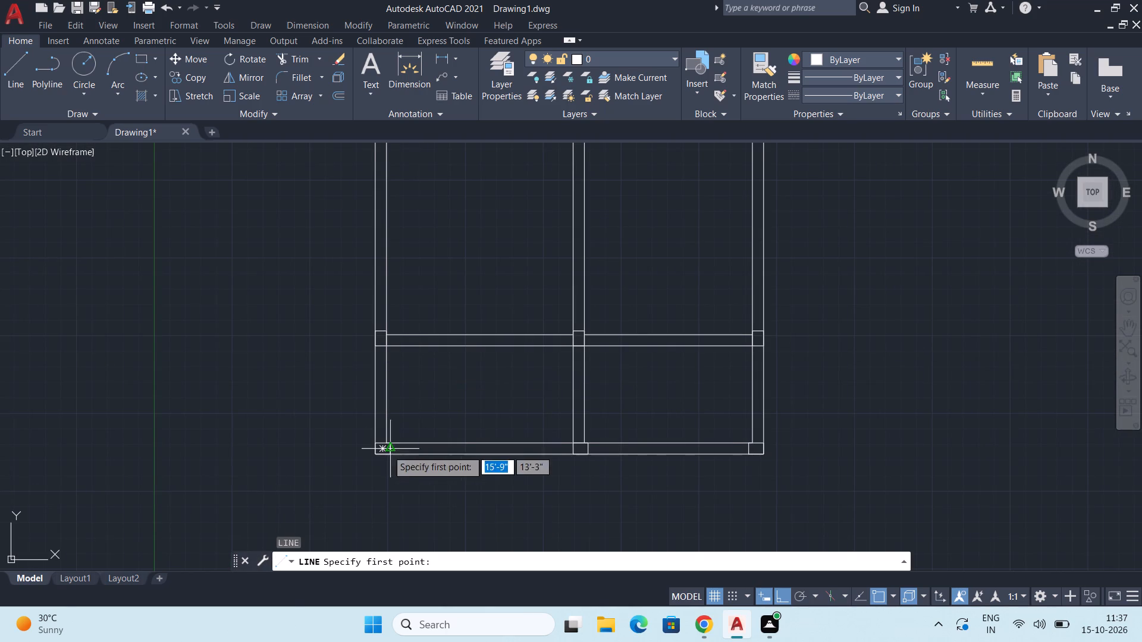
pyautogui.moveTo(387, 447); pyautogui.dragTo(407, 433, button='middle')
pyautogui.scroll(3, 406, 333)
pyautogui.moveTo(412, 333); pyautogui.dragTo(424, 415, button='middle')
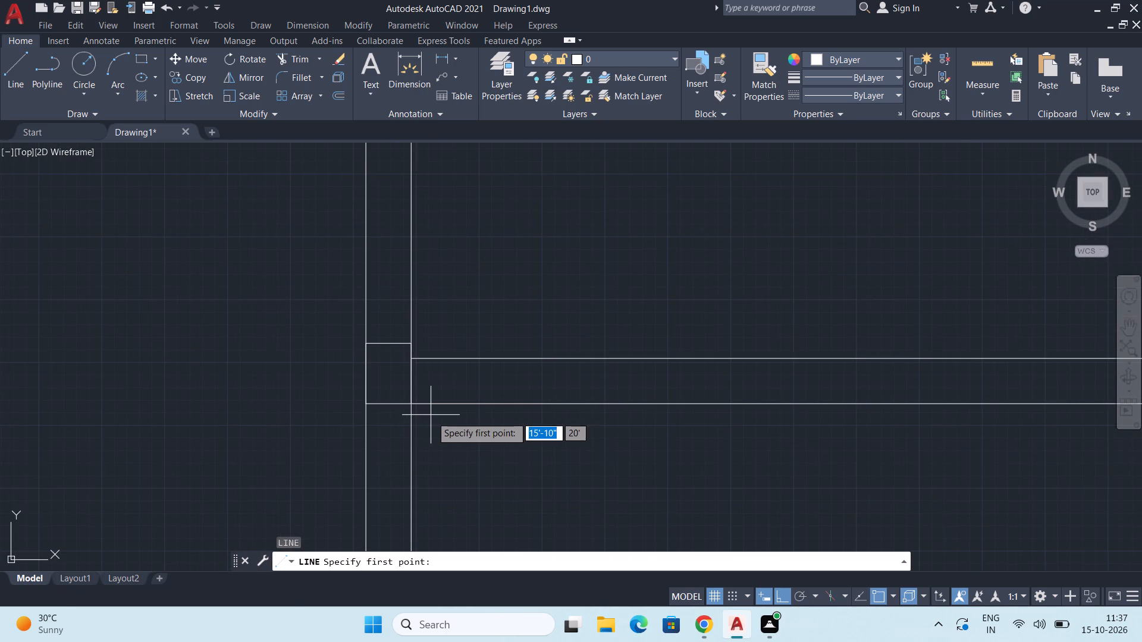
pyautogui.scroll(1, 431, 417)
pyautogui.middleClick(434, 400)
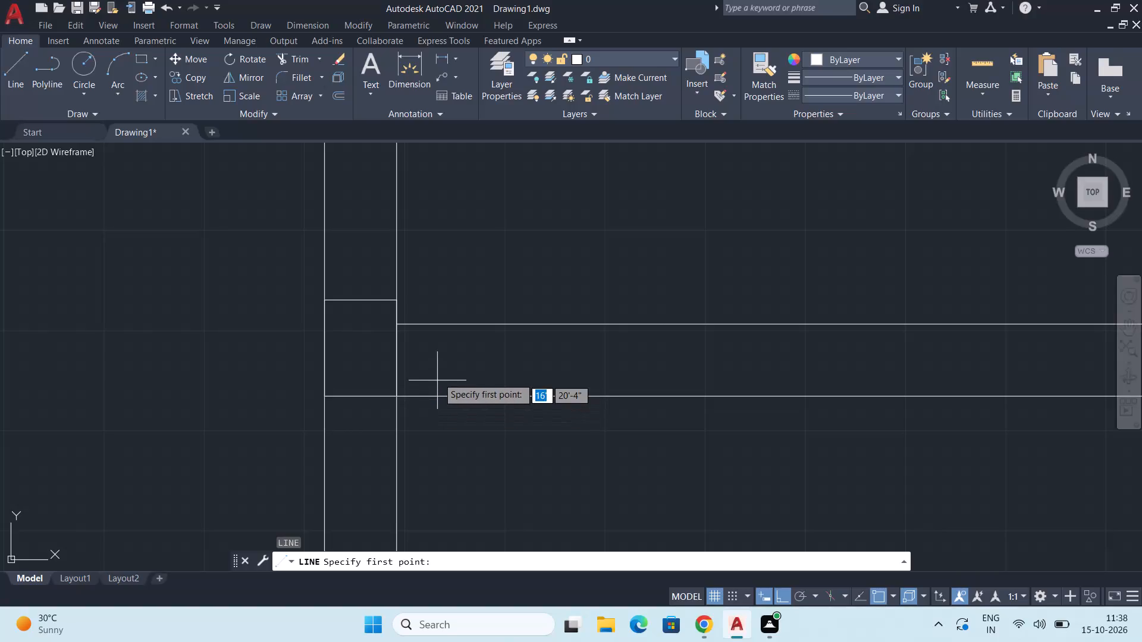
pyautogui.scroll(1, 440, 373)
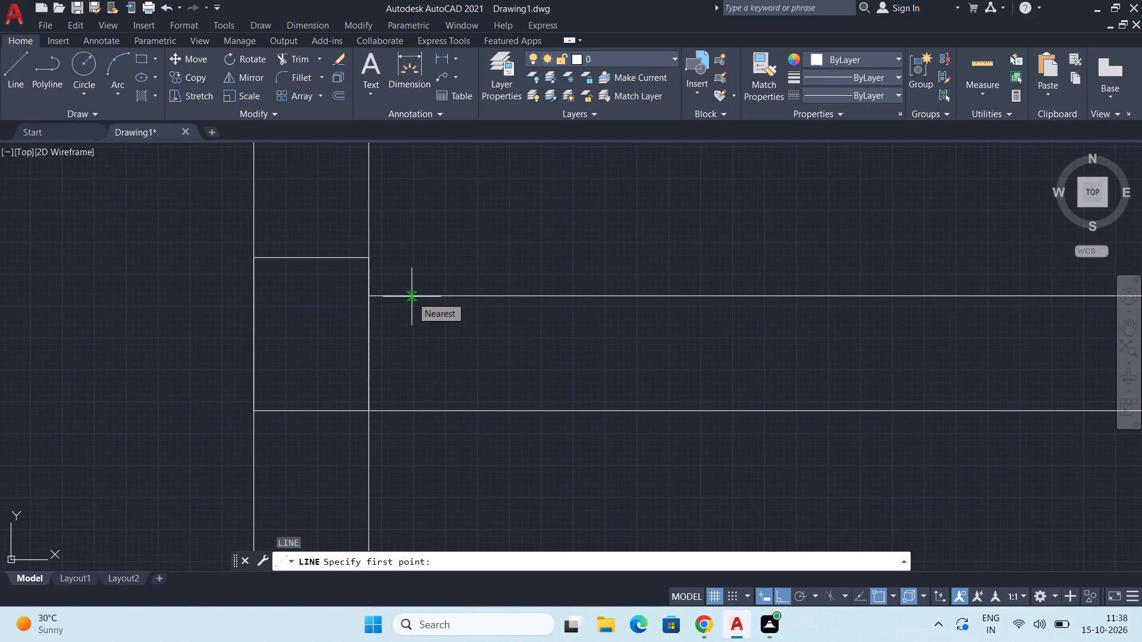
pyautogui.click(417, 296)
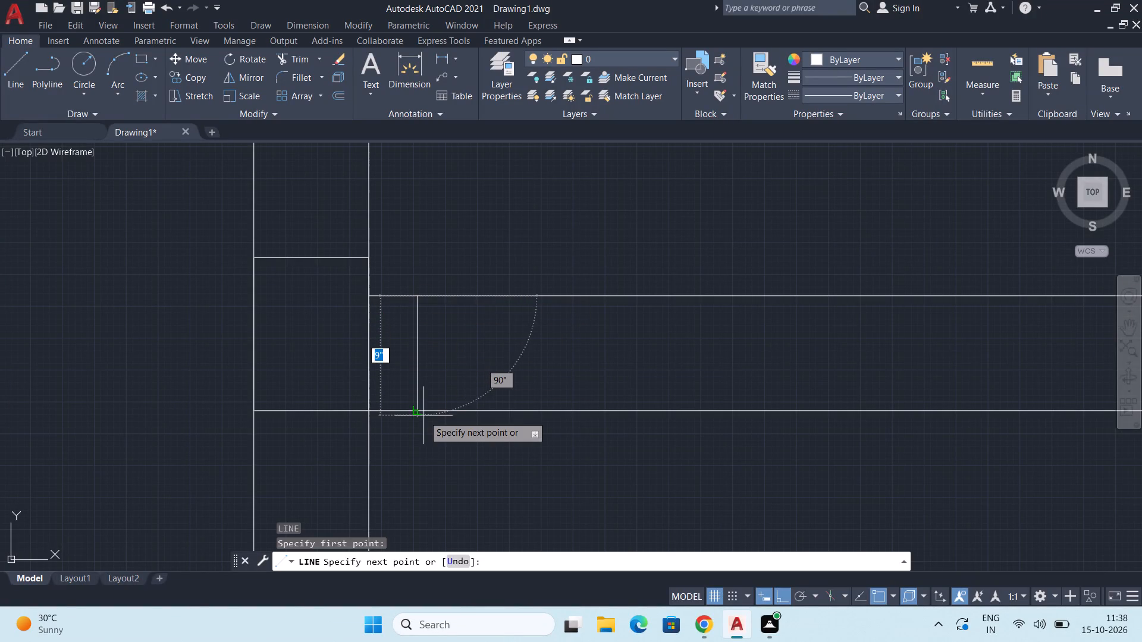
pyautogui.click(413, 409)
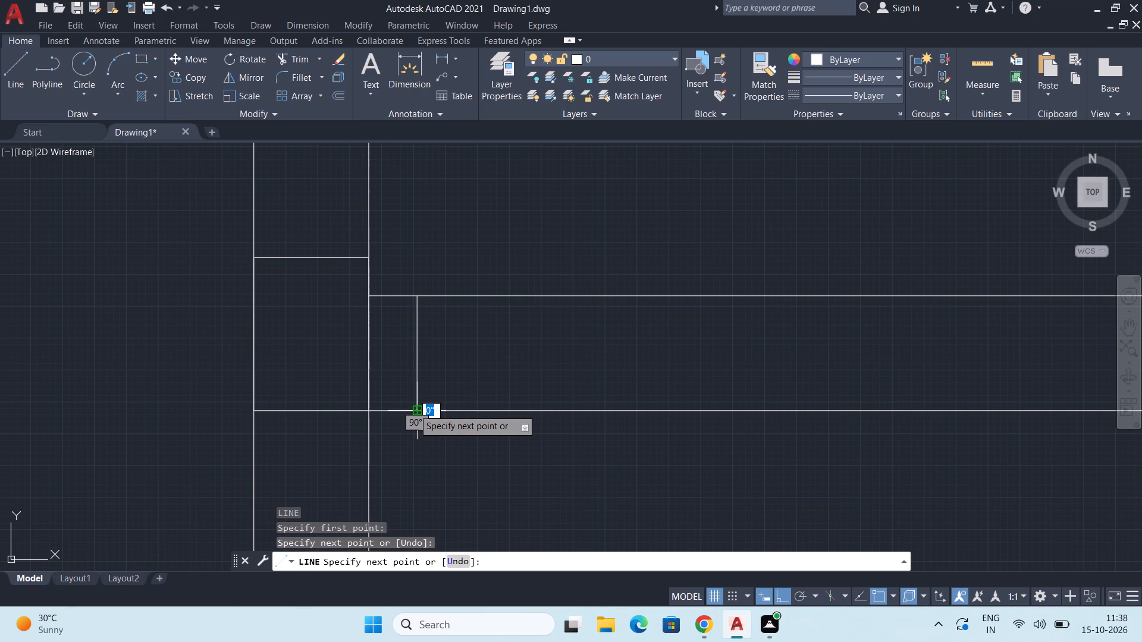
pyautogui.press('Escape')
# Offset the lower wall's marking line 4' to the right along that wall.
pyautogui.scroll(-3, 431, 408)
pyautogui.moveTo(465, 425); pyautogui.dragTo(386, 392, button='middle')
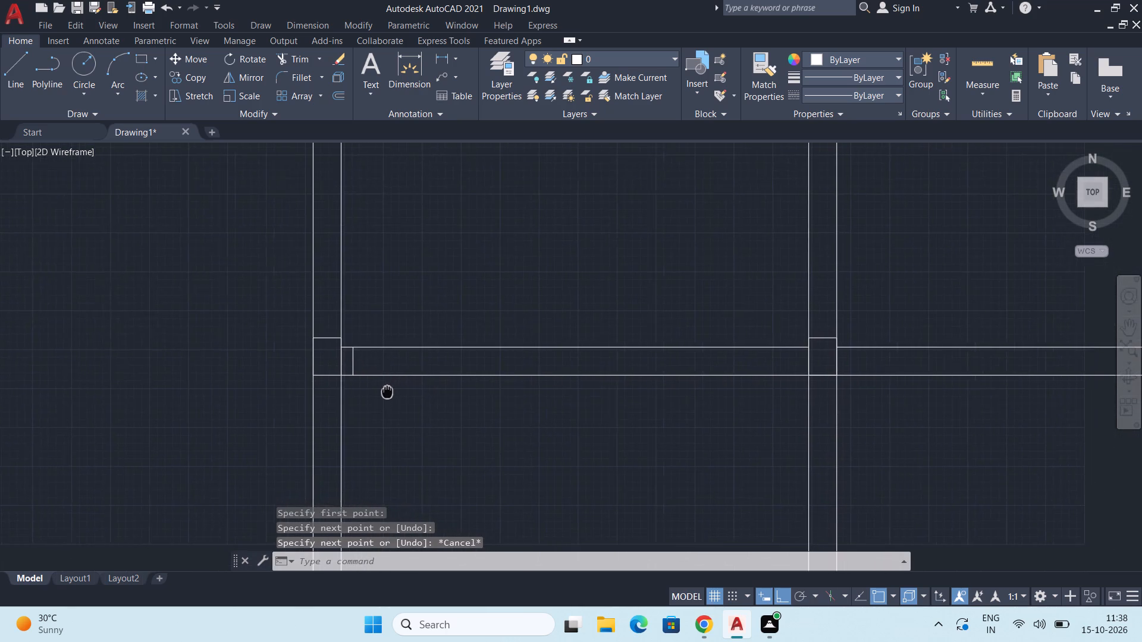
pyautogui.moveTo(386, 392); pyautogui.dragTo(378, 392, button='middle')
pyautogui.scroll(-2, 410, 389)
pyautogui.moveTo(502, 407); pyautogui.dragTo(410, 390, button='middle')
pyautogui.moveTo(483, 417); pyautogui.dragTo(473, 412, button='middle')
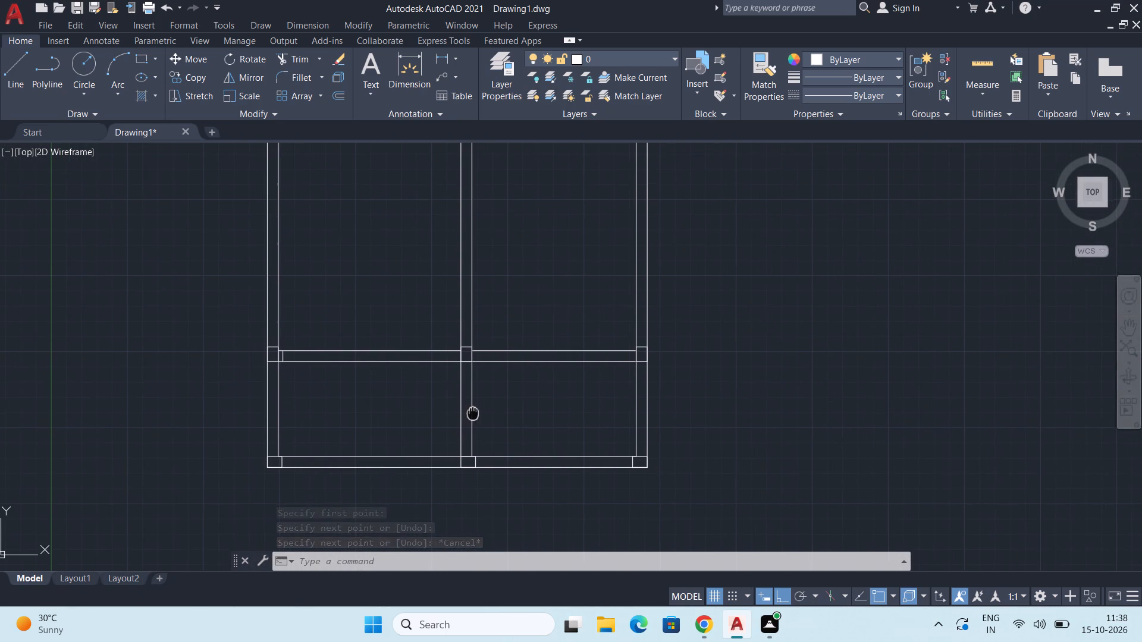
pyautogui.moveTo(473, 412); pyautogui.dragTo(468, 411, button='middle')
pyautogui.scroll(2, 315, 380)
pyautogui.moveTo(301, 391); pyautogui.dragTo(336, 390, button='middle')
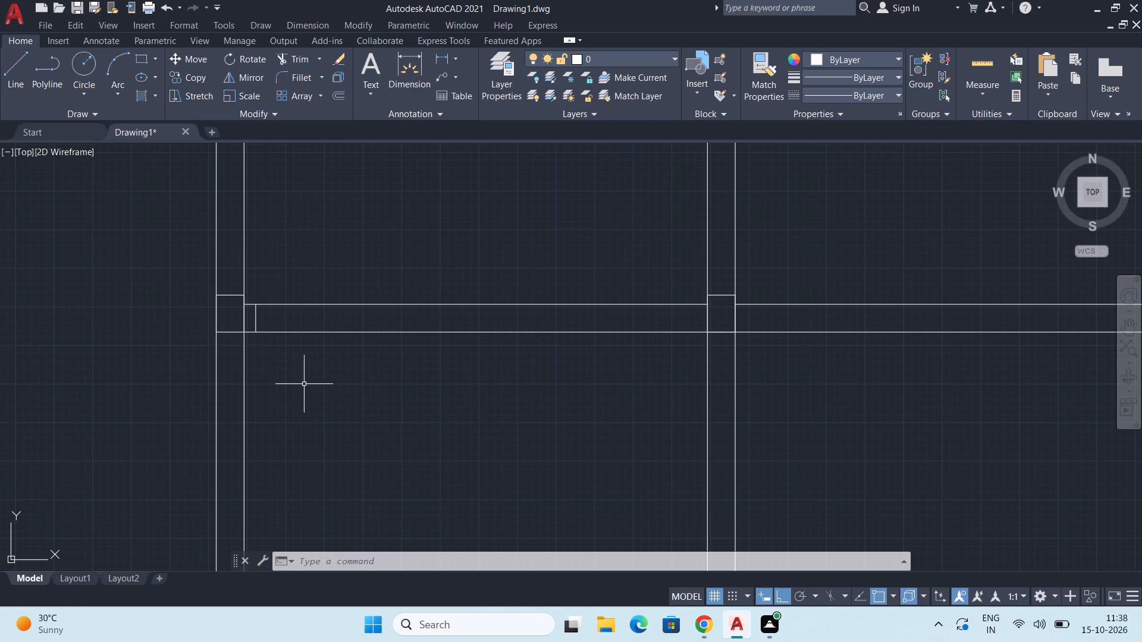
pyautogui.scroll(1, 269, 366)
pyautogui.scroll(-1, 290, 366)
pyautogui.moveTo(298, 366); pyautogui.dragTo(394, 389, button='middle')
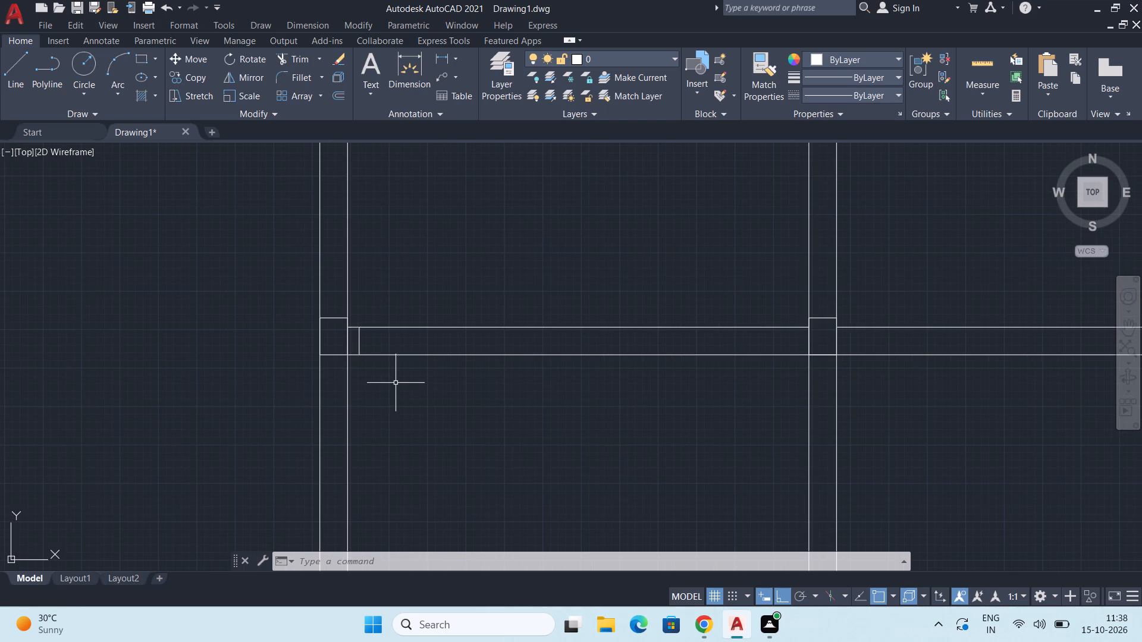
pyautogui.write('OFF')
pyautogui.press('Return')
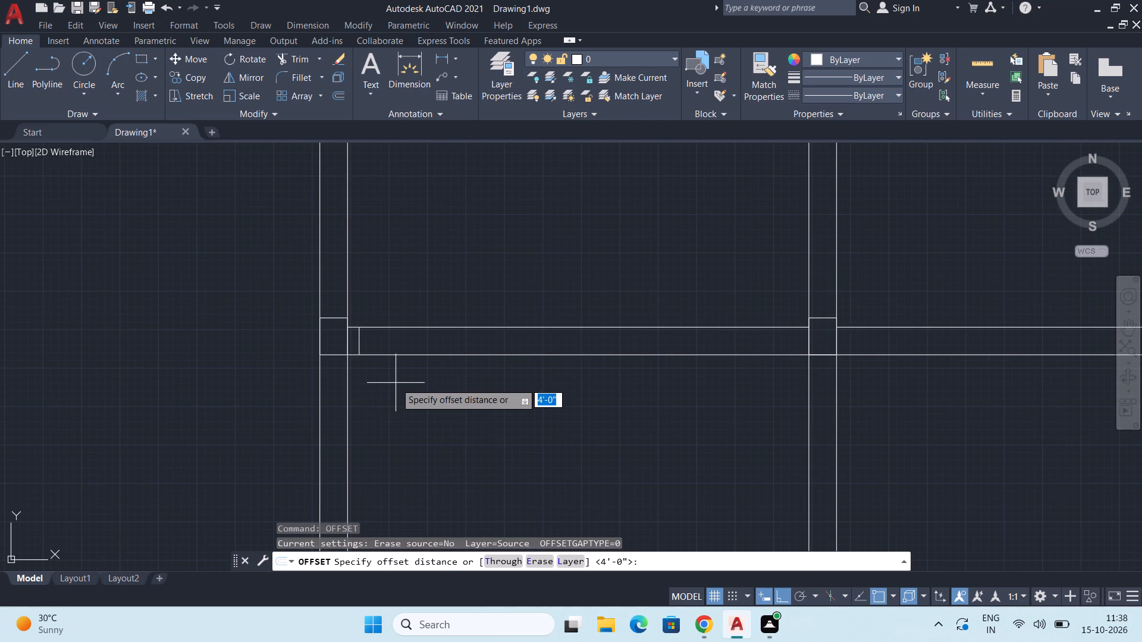
pyautogui.write("4'")
pyautogui.press('Return')
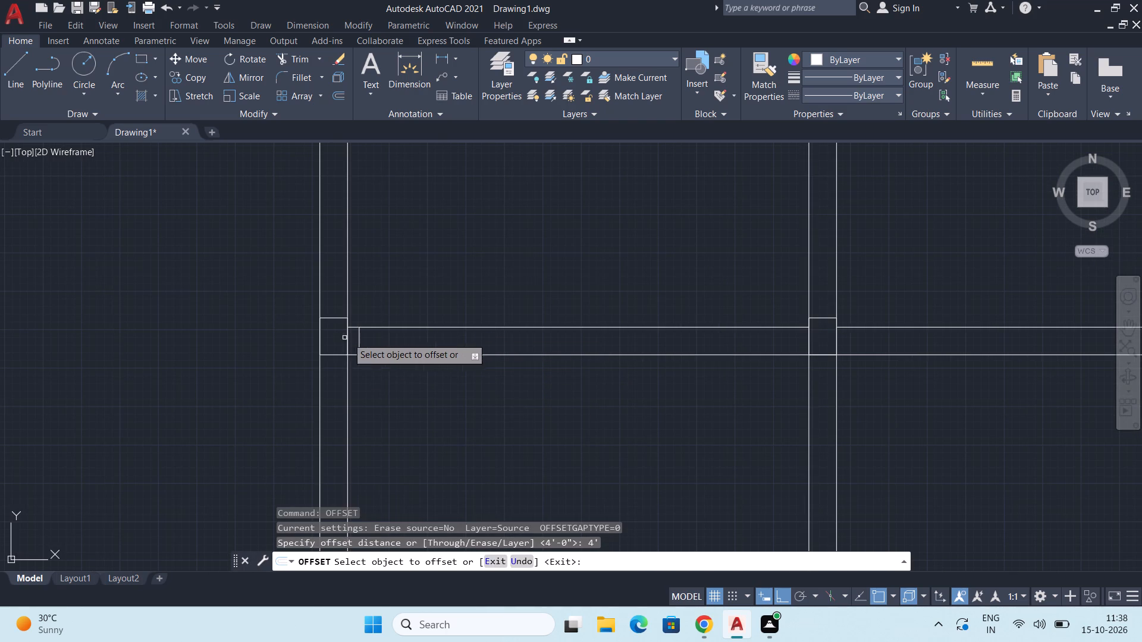
pyautogui.click(359, 346)
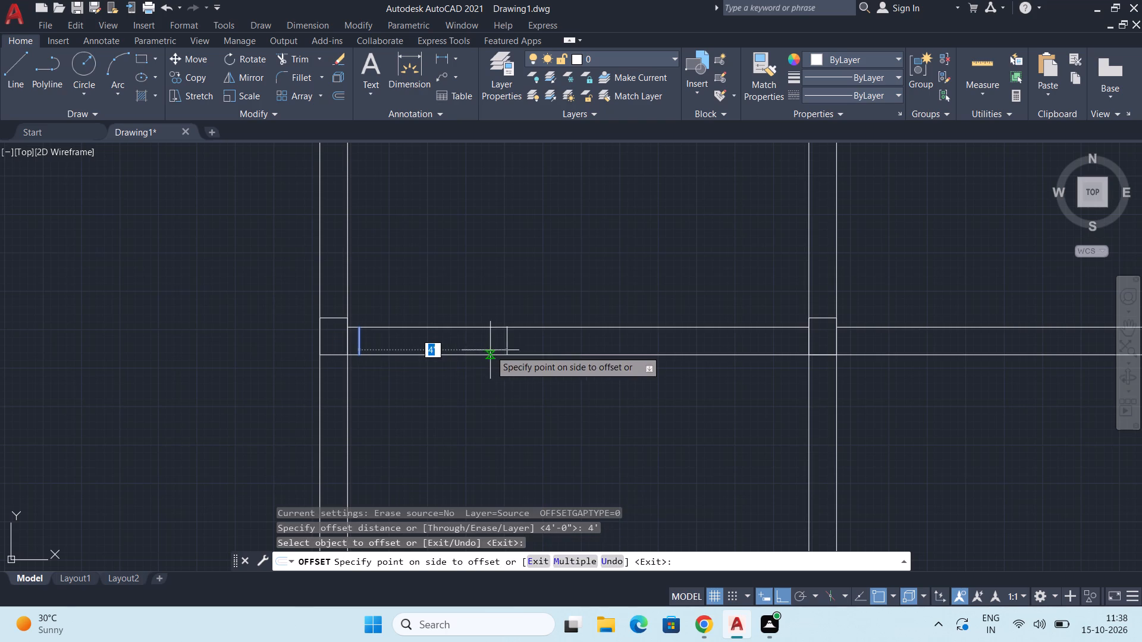
pyautogui.click(490, 350)
pyautogui.scroll(-2, 528, 404)
pyautogui.moveTo(537, 424); pyautogui.dragTo(479, 407, button='middle')
pyautogui.moveTo(479, 411); pyautogui.dragTo(459, 366, button='middle')
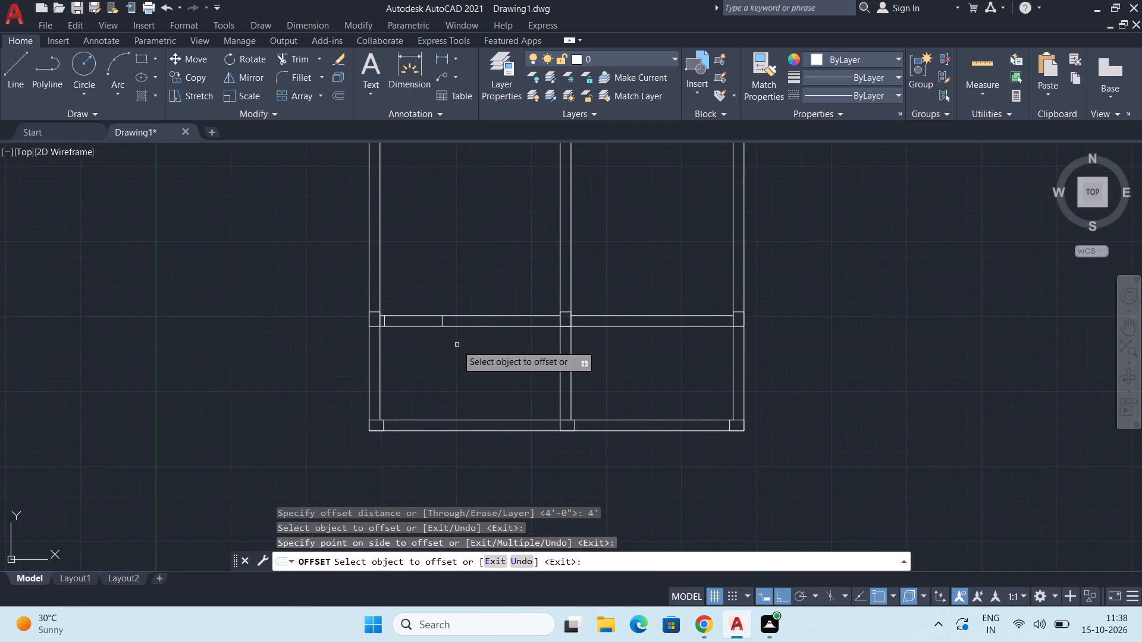
pyautogui.press('space')
# Trim both lines of the lower interior horizontal wall between its two marking lines to open the 4' gap.
pyautogui.moveTo(466, 331); pyautogui.dragTo(435, 401, button='middle')
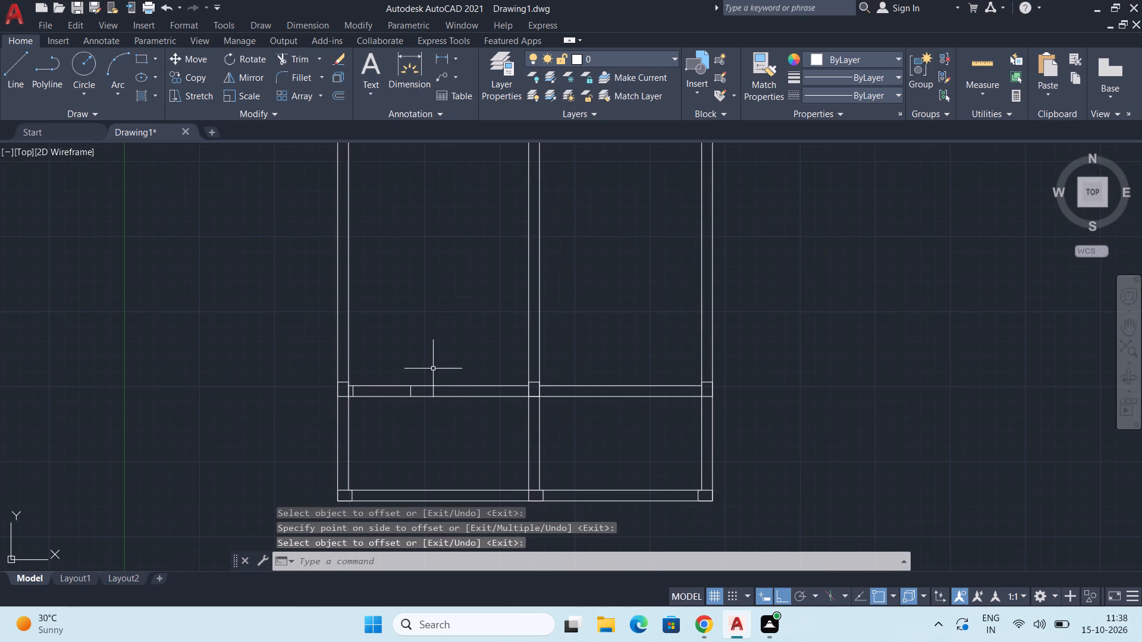
pyautogui.press('t')
pyautogui.press('r')
pyautogui.press('Return')
pyautogui.scroll(2, 357, 376)
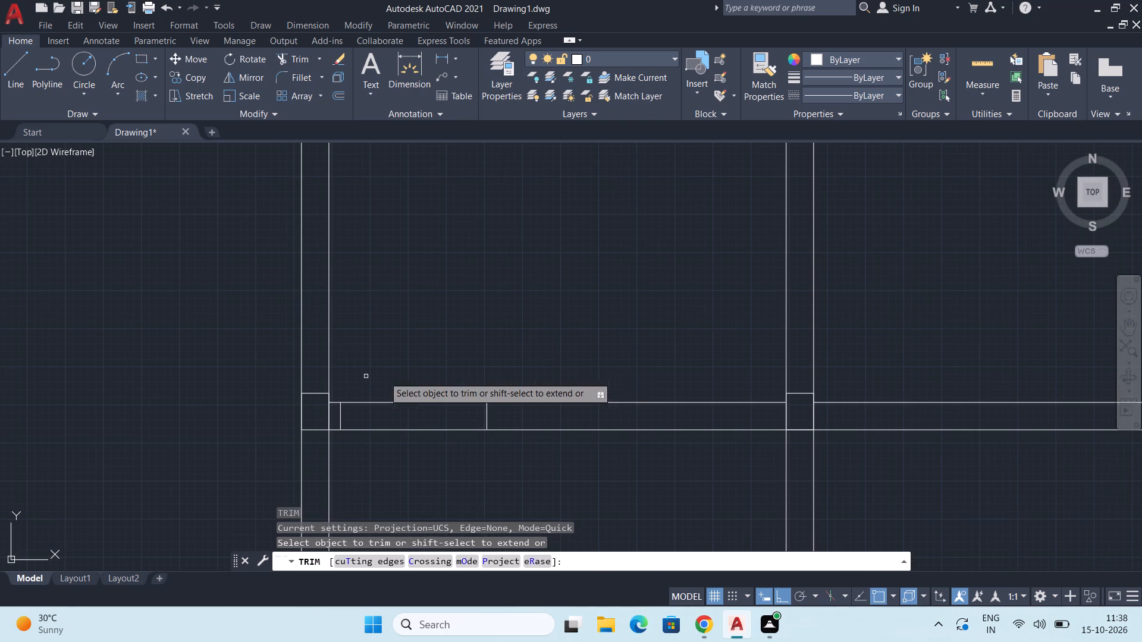
pyautogui.click(411, 376)
pyautogui.click(403, 453)
pyautogui.scroll(-4, 462, 380)
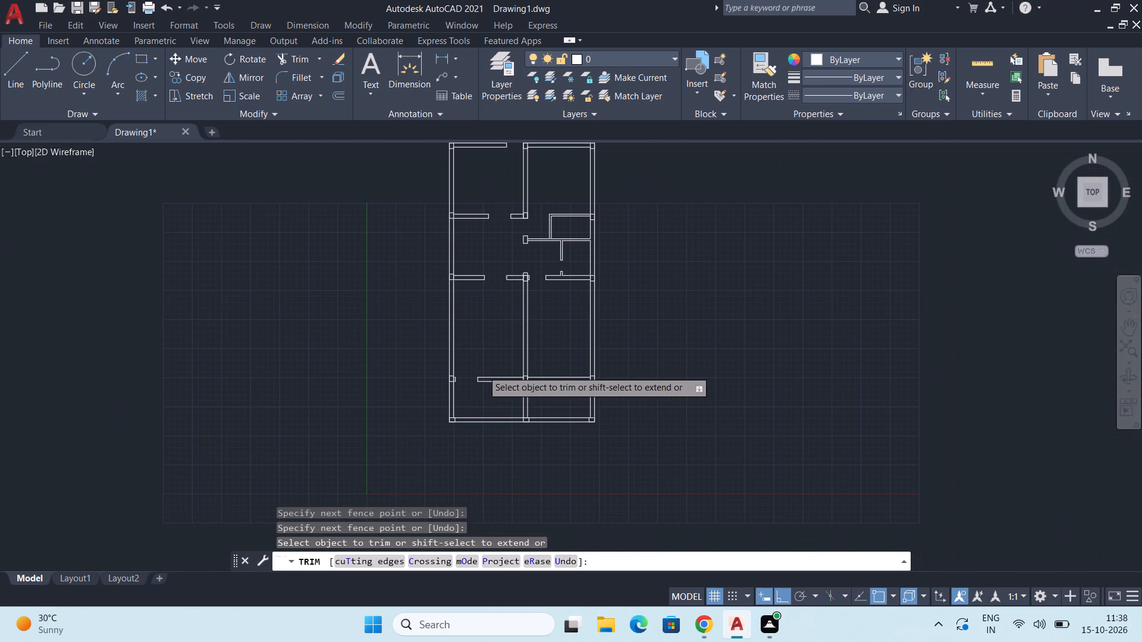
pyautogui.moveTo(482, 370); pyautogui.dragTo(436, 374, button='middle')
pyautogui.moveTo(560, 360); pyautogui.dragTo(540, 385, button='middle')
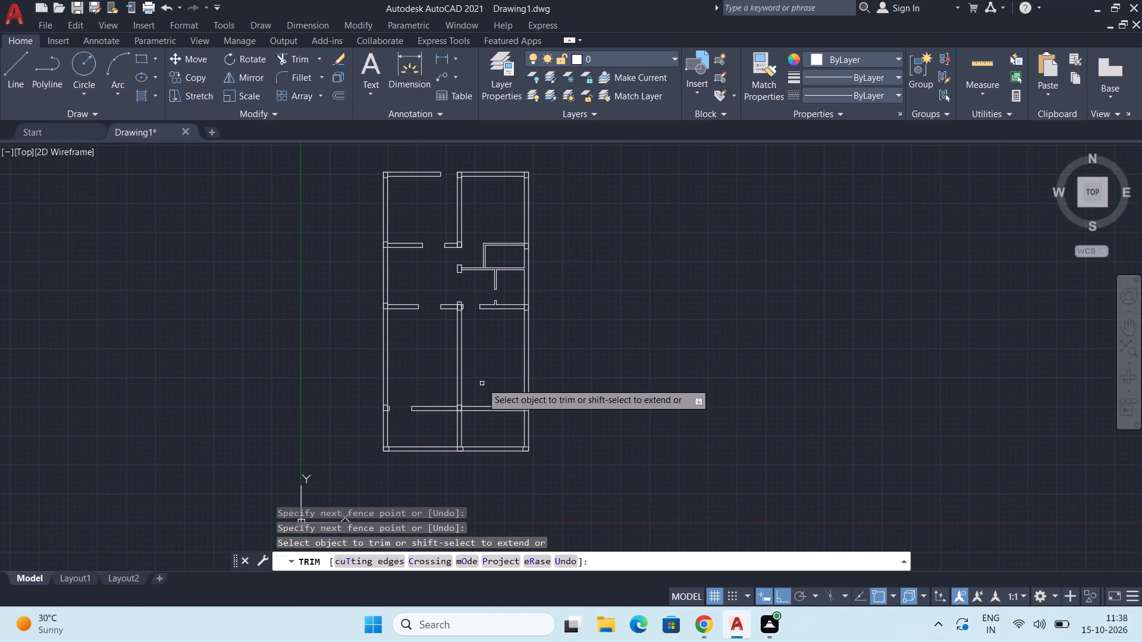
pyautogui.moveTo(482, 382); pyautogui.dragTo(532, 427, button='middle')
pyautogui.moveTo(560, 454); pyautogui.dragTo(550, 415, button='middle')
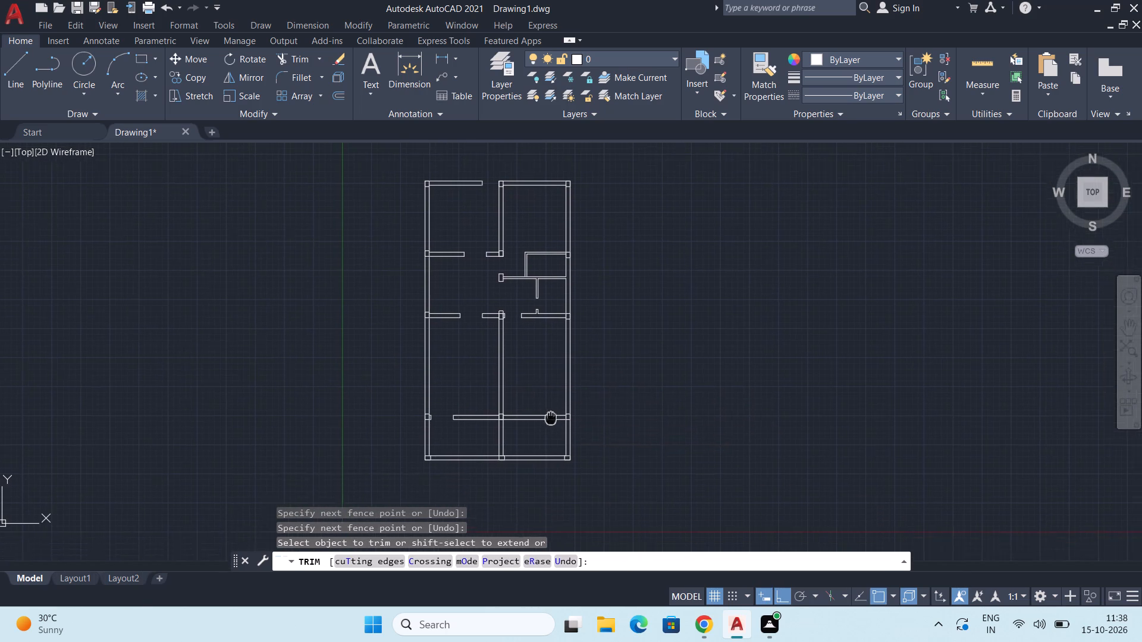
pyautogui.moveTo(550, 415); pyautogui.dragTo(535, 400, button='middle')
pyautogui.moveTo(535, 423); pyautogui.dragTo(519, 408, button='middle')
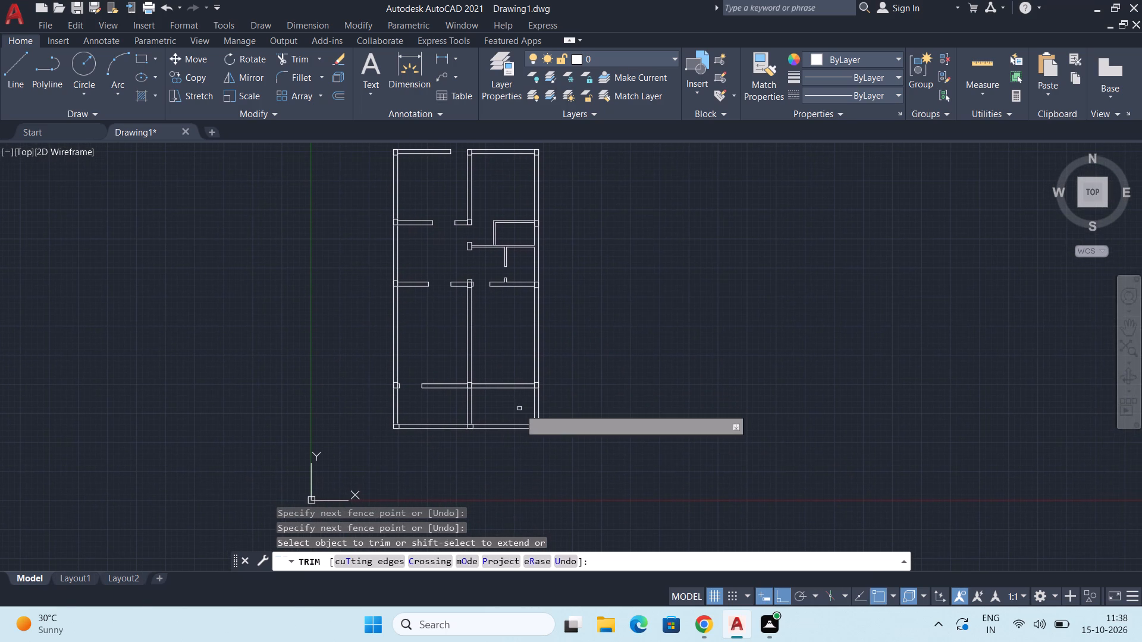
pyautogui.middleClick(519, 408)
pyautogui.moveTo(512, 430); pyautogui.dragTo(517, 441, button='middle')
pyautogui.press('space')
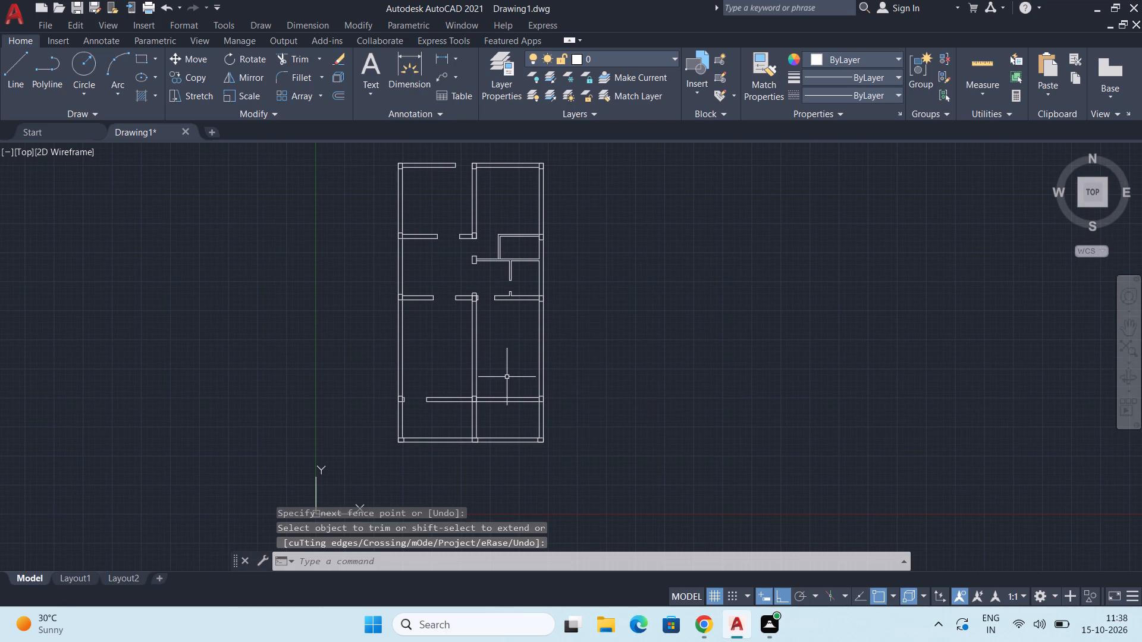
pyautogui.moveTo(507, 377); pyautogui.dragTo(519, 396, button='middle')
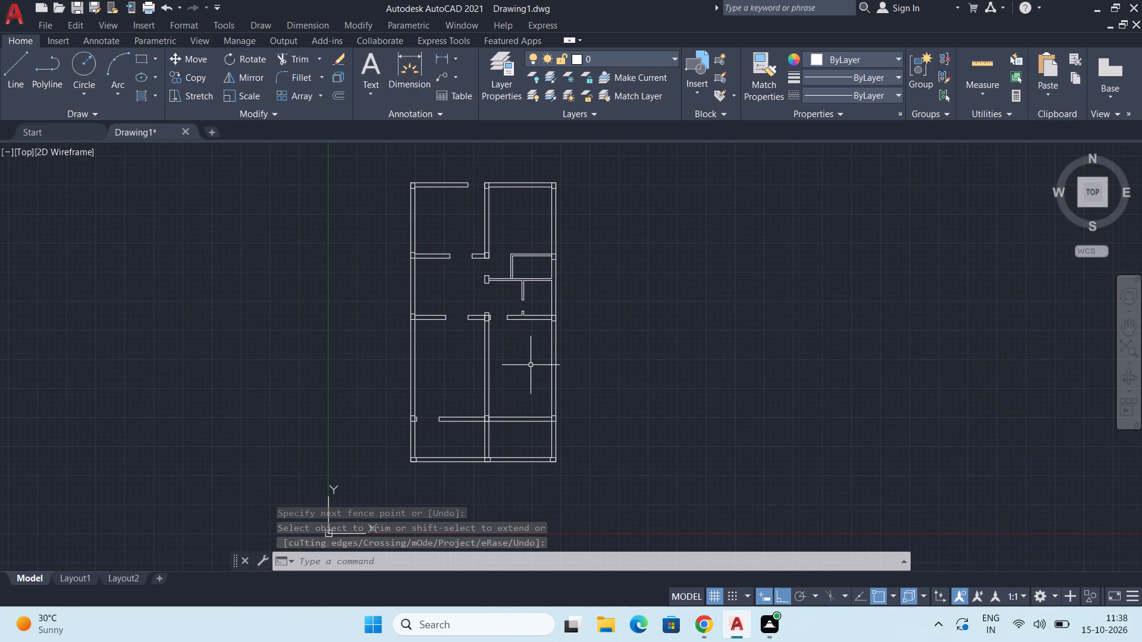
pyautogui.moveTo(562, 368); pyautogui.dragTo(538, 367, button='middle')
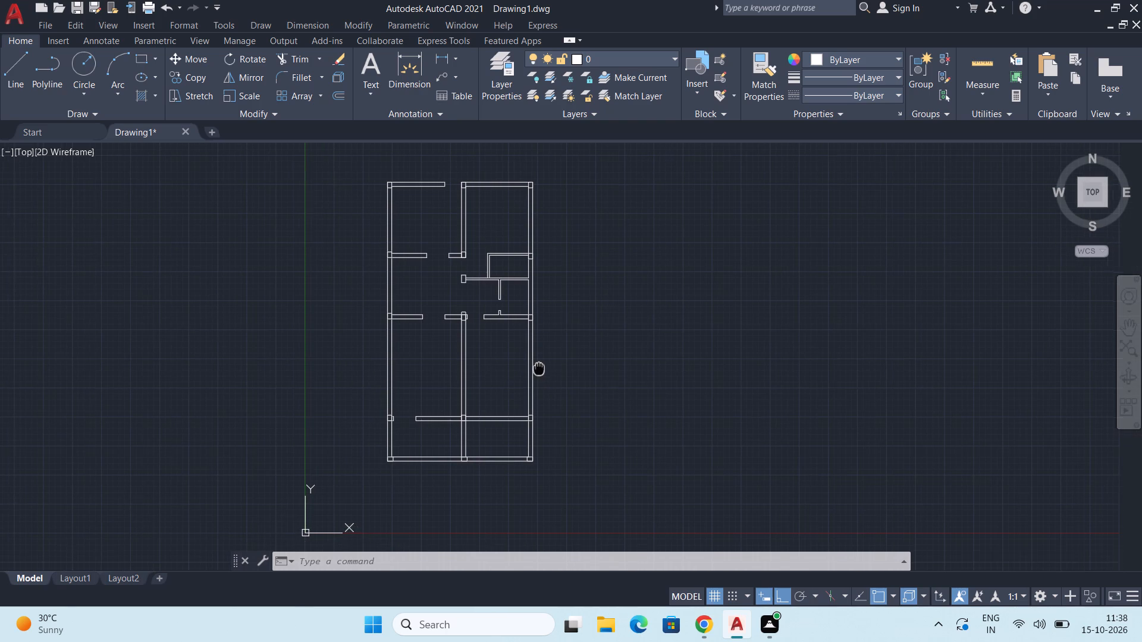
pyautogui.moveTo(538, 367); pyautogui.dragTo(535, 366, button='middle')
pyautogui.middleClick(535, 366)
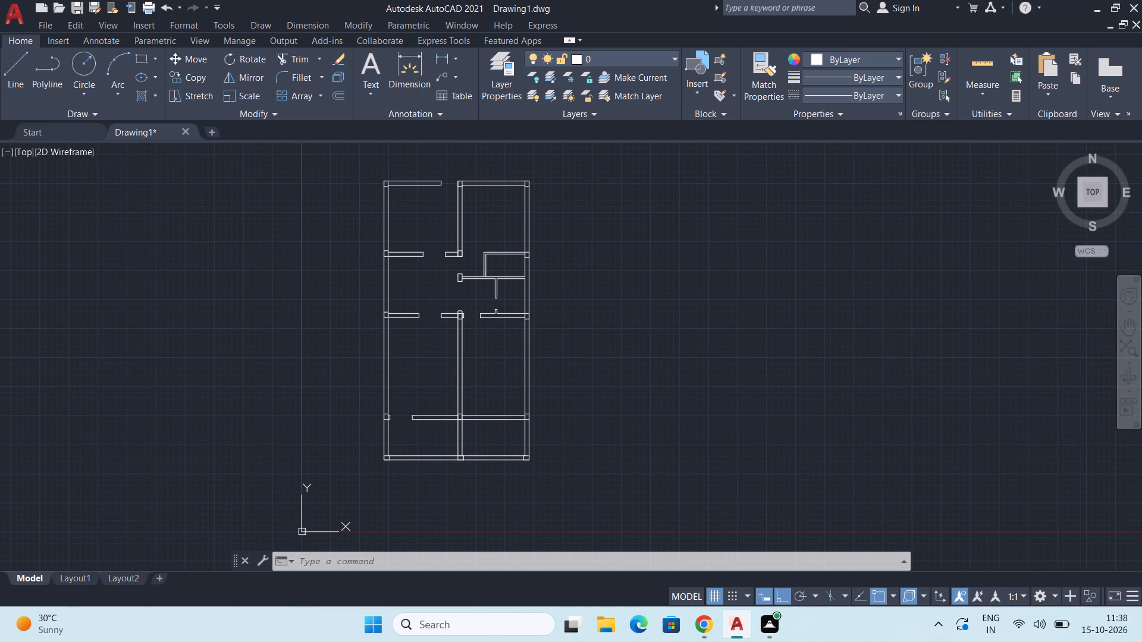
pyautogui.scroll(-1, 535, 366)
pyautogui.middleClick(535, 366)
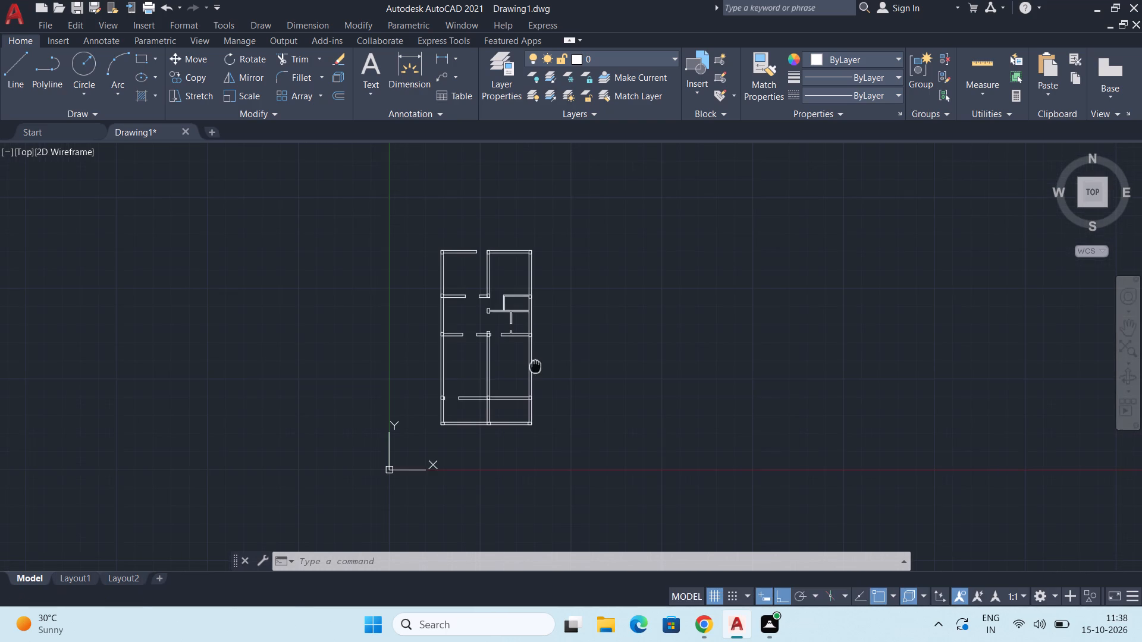
# Offset the upper line of the lower interior horizontal wall 4' upward in the bay right of the central wall.
pyautogui.scroll(3, 488, 398)
pyautogui.moveTo(512, 424); pyautogui.dragTo(506, 380, button='middle')
pyautogui.write('OFF')
pyautogui.press('Return')
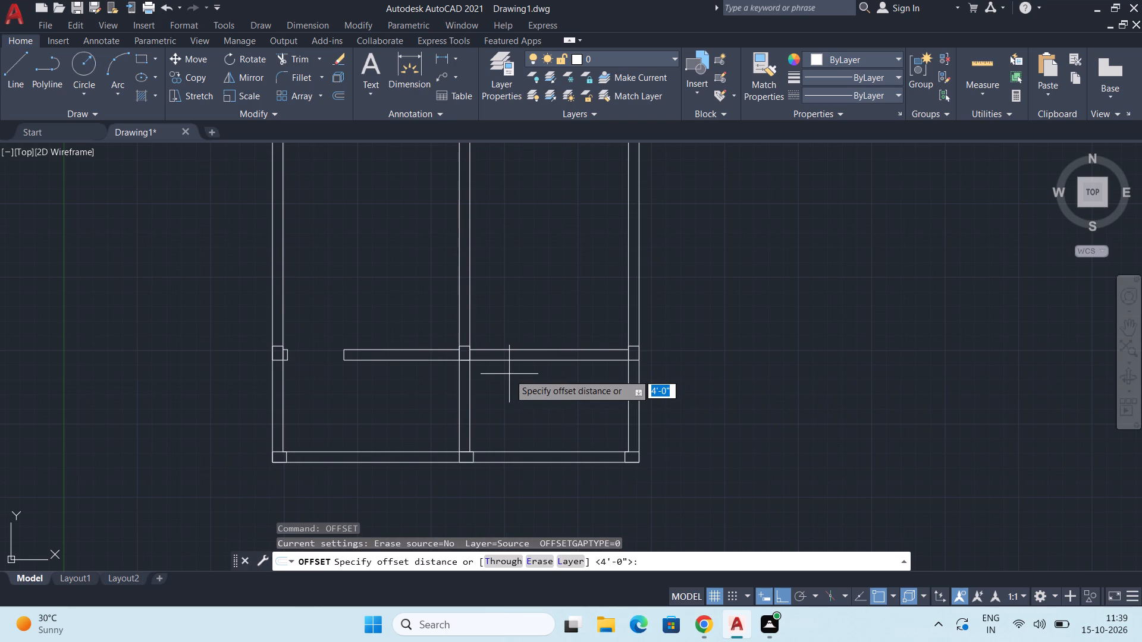
pyautogui.write("4'")
pyautogui.press('Return')
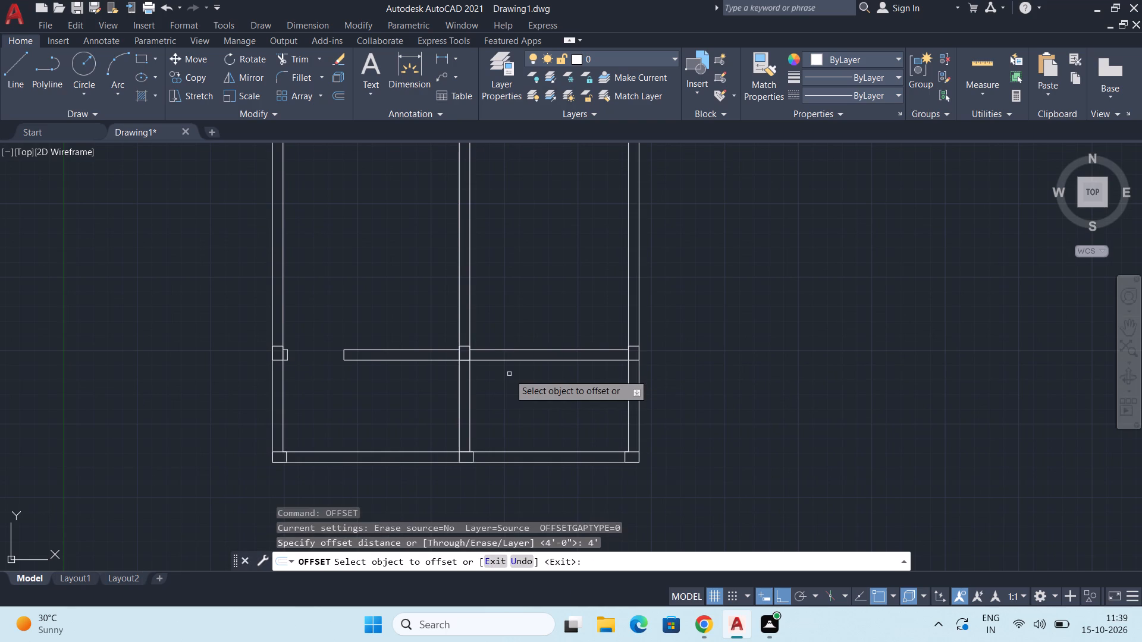
pyautogui.click(586, 349)
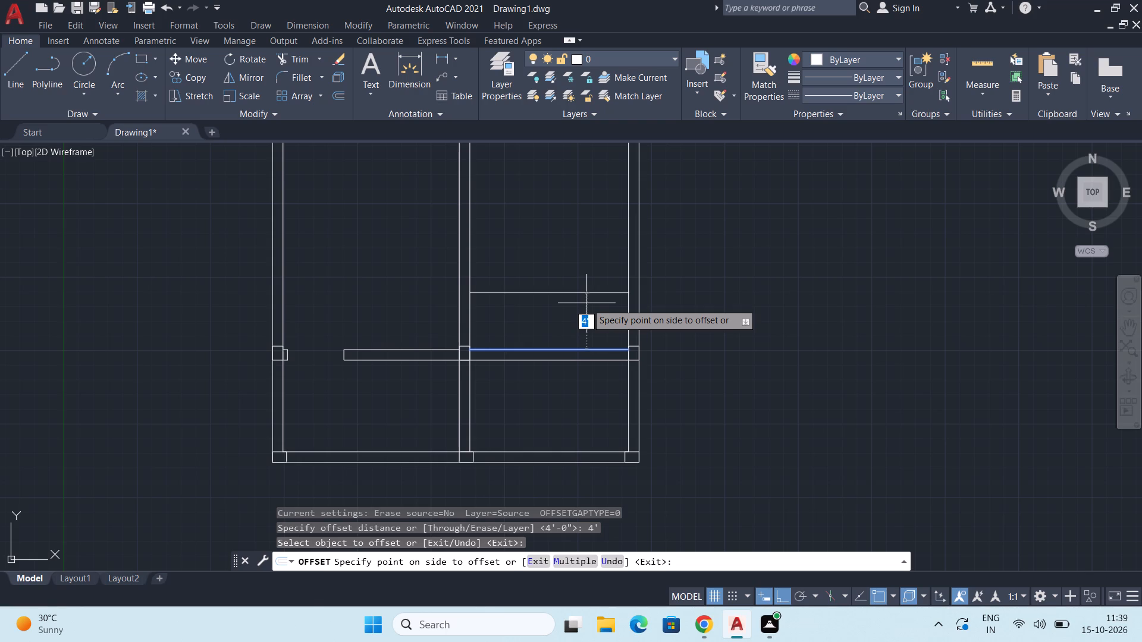
pyautogui.click(586, 282)
# Offset the new horizontal line 4" upward to form a thin partition between the central wall and the right outer wall.
pyautogui.moveTo(587, 310); pyautogui.dragTo(558, 384, button='middle')
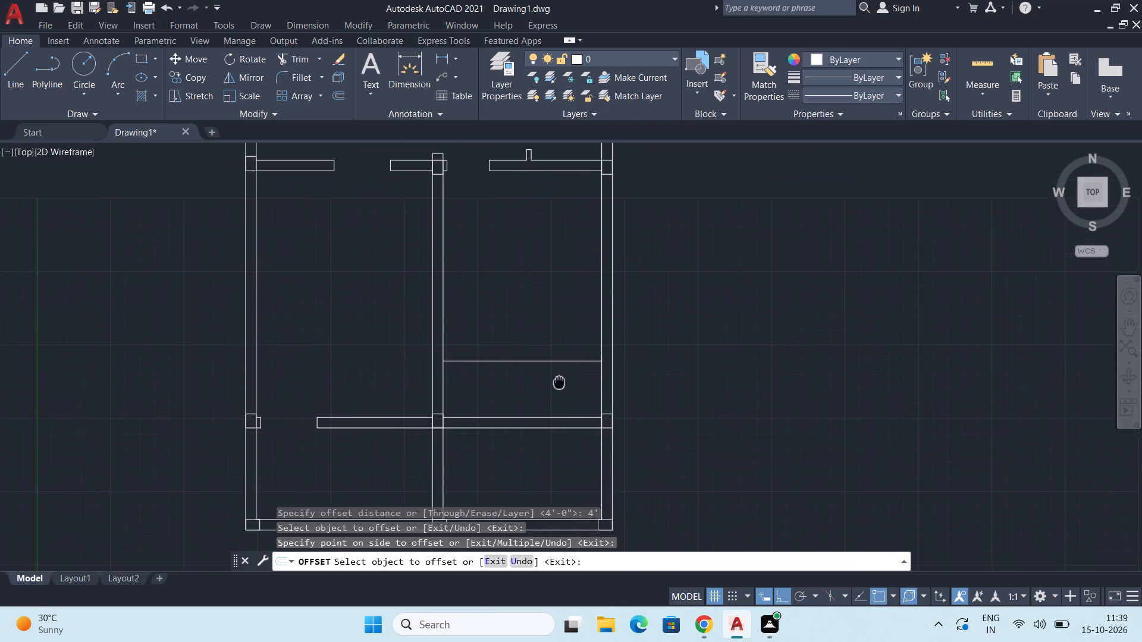
pyautogui.moveTo(558, 384); pyautogui.dragTo(553, 392, button='middle')
pyautogui.click(531, 376)
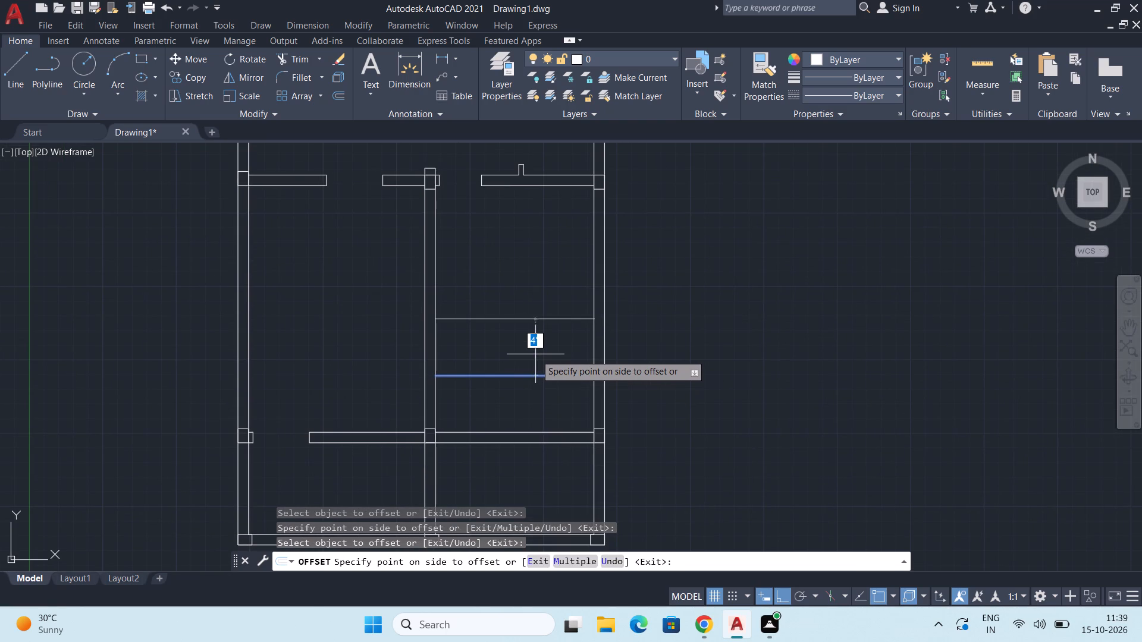
pyautogui.write('4"')
pyautogui.press('Return')
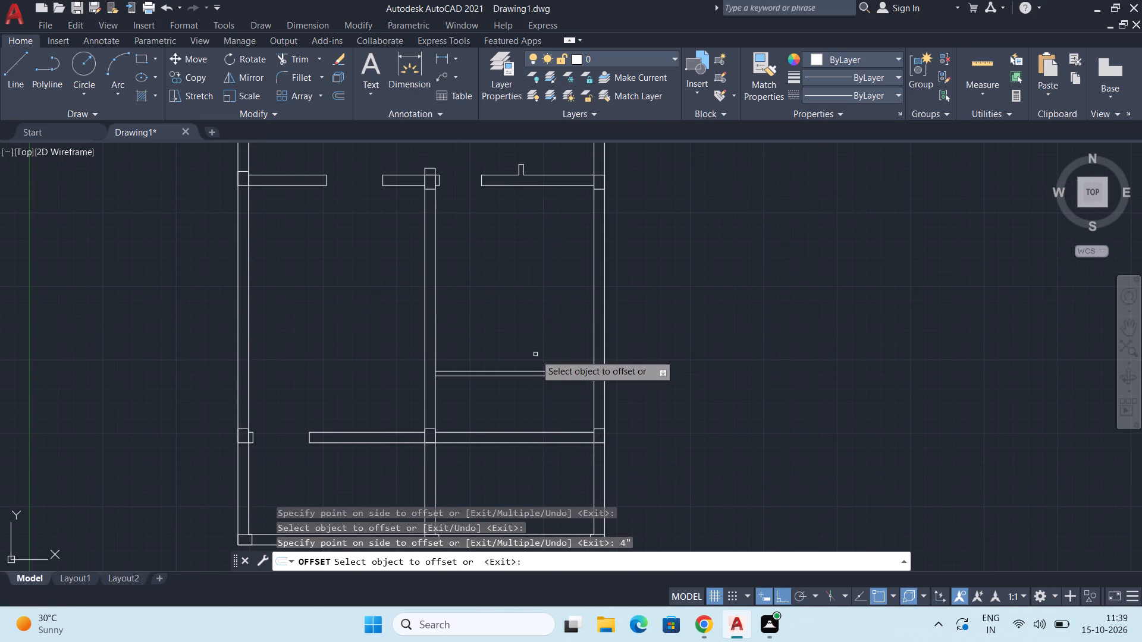
pyautogui.scroll(2, 547, 410)
pyautogui.moveTo(549, 417); pyautogui.dragTo(540, 414, button='middle')
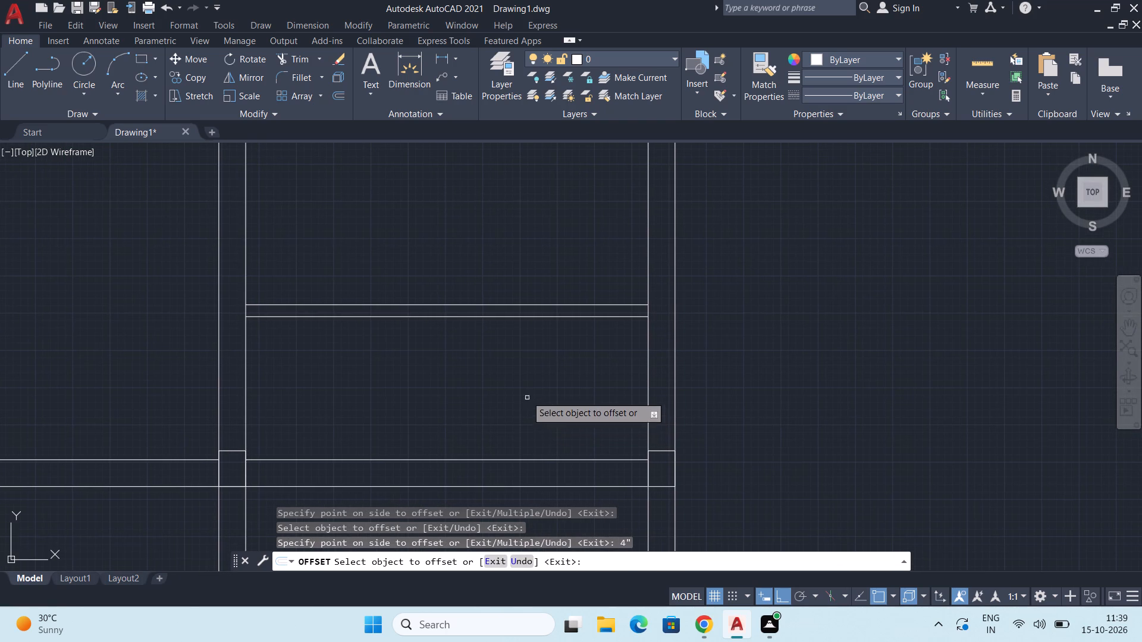
pyautogui.press('t')
pyautogui.press('r')
pyautogui.press('Return')
pyautogui.scroll(2, 616, 333)
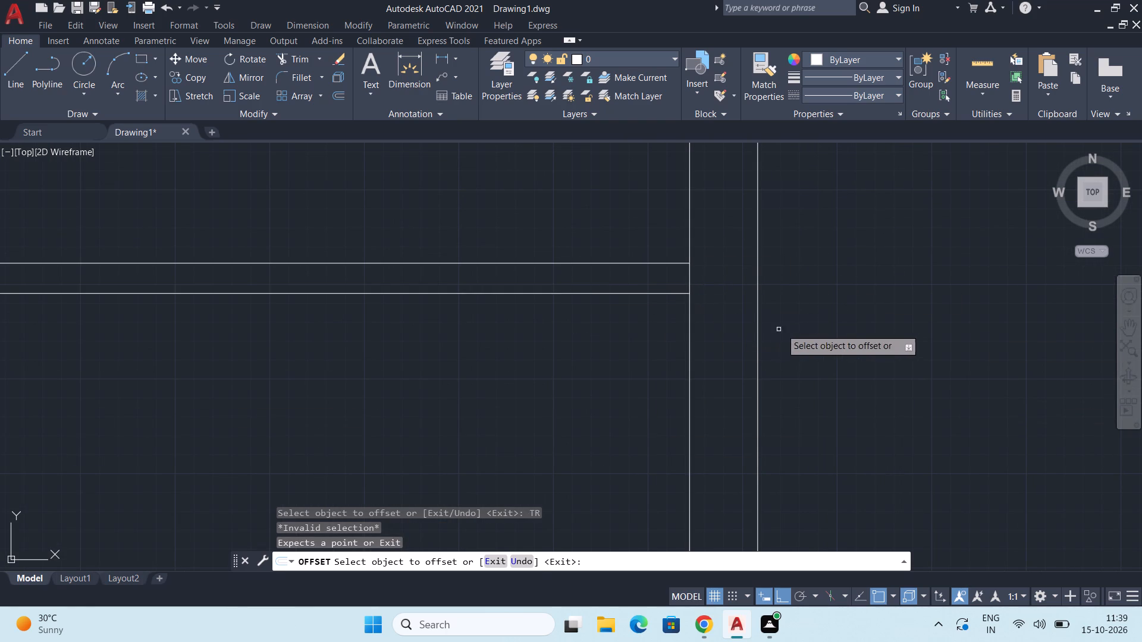
pyautogui.press('space')
# Trim the right outer wall's inner line between the two lines of the new 4" partition.
pyautogui.scroll(-4, 814, 321)
pyautogui.moveTo(812, 350); pyautogui.dragTo(777, 331, button='middle')
pyautogui.press('t')
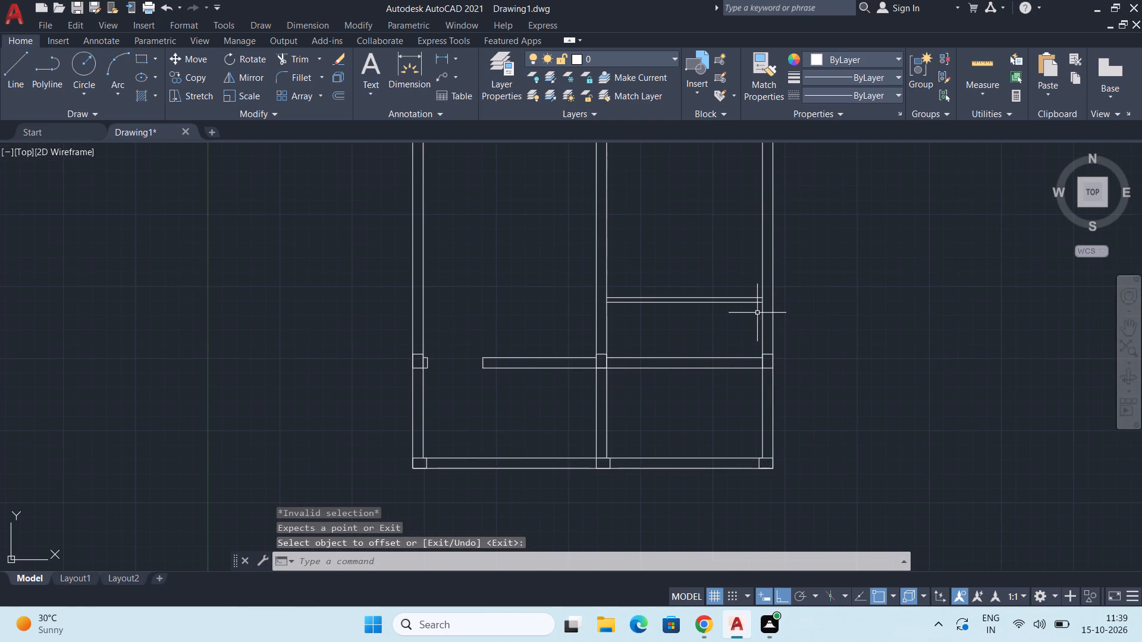
pyautogui.press('r')
pyautogui.press('Return')
pyautogui.scroll(2, 740, 289)
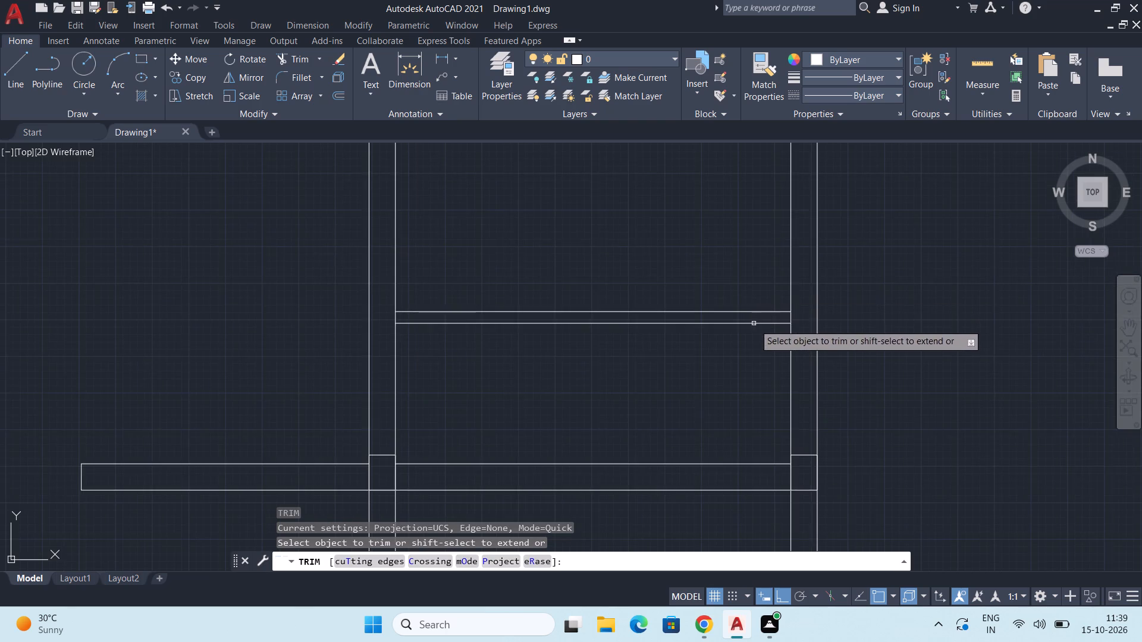
pyautogui.scroll(3, 783, 326)
pyautogui.click(792, 301)
pyautogui.scroll(-6, 792, 301)
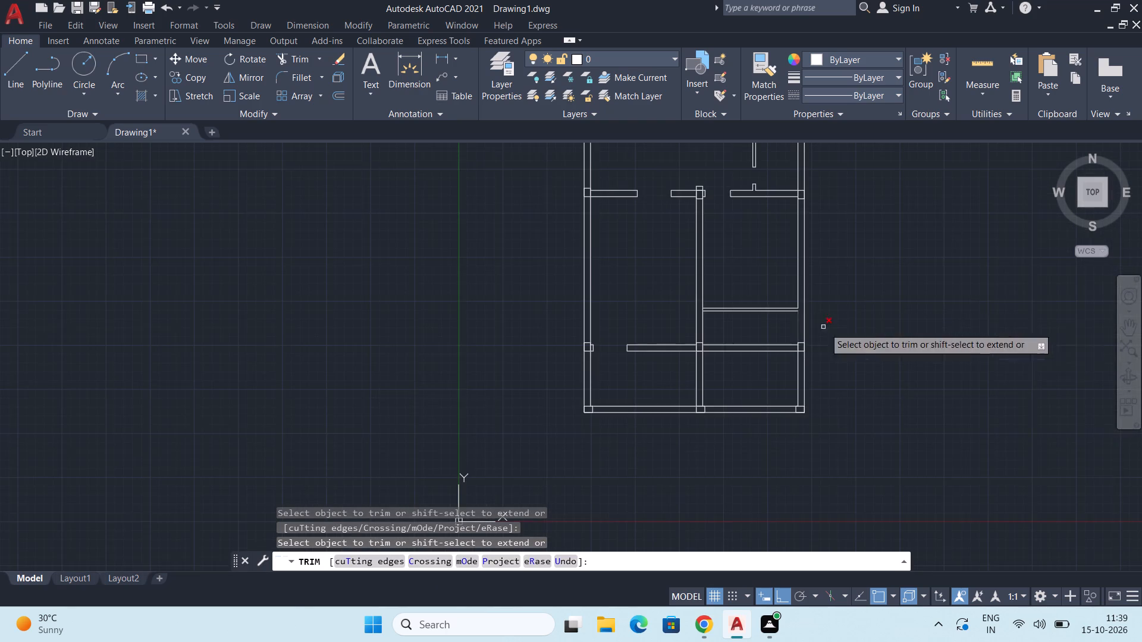
pyautogui.moveTo(879, 337); pyautogui.dragTo(808, 307, button='middle')
pyautogui.press('space')
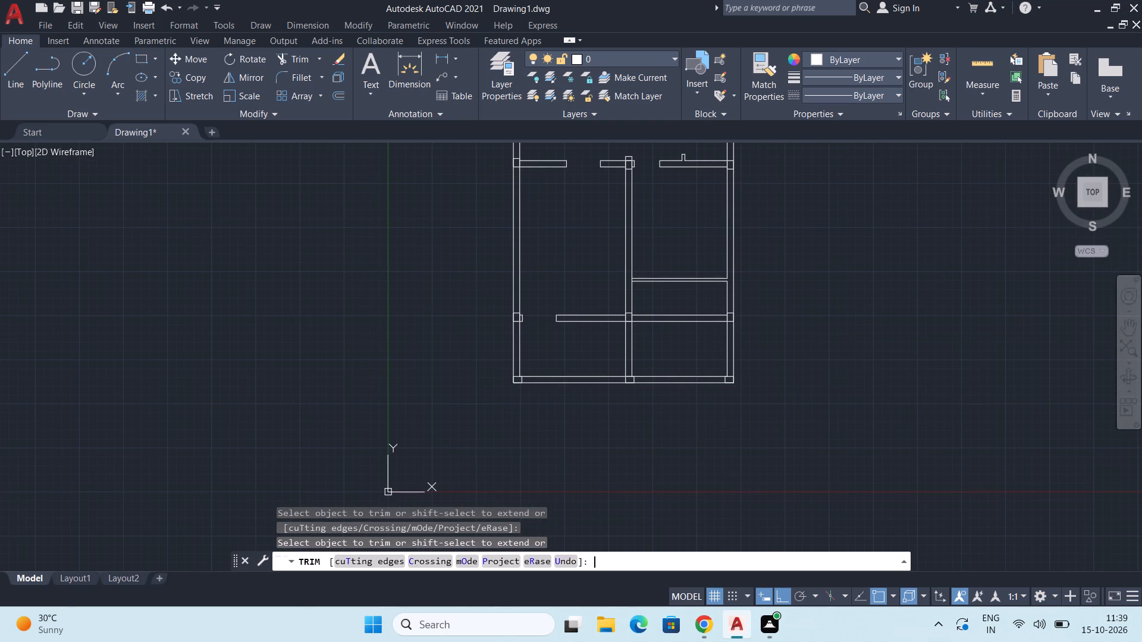
# Offset the right outer wall's inner line below the new partition 6'6" to the left.
pyautogui.write('OFF')
pyautogui.press('Return')
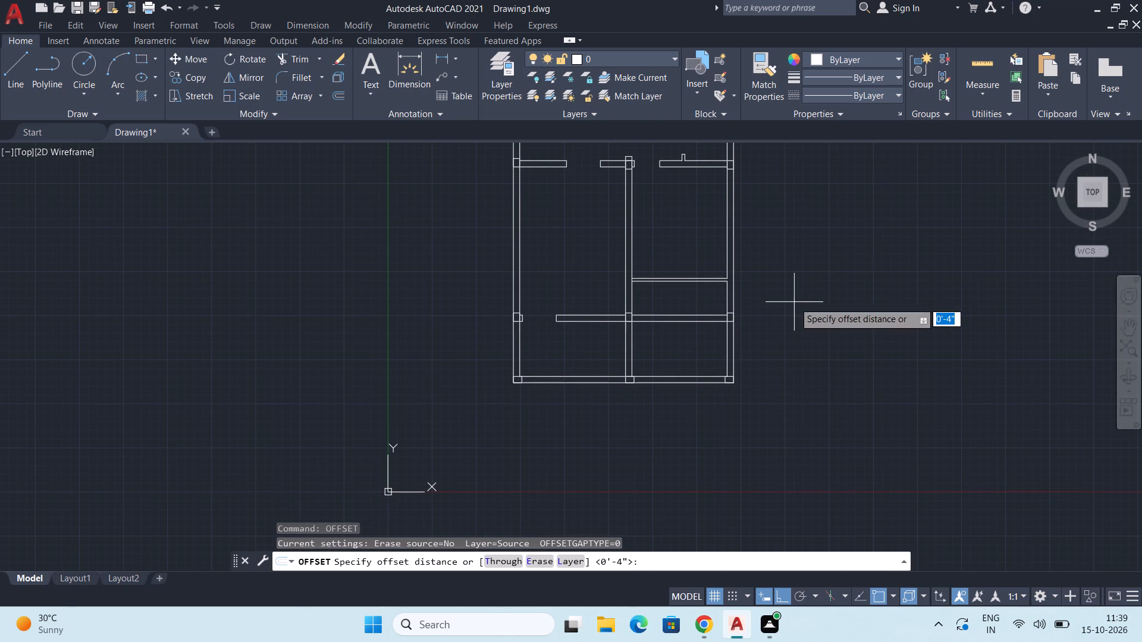
pyautogui.write("6'6")
pyautogui.hotkey('shift', '"')
pyautogui.press('Return')
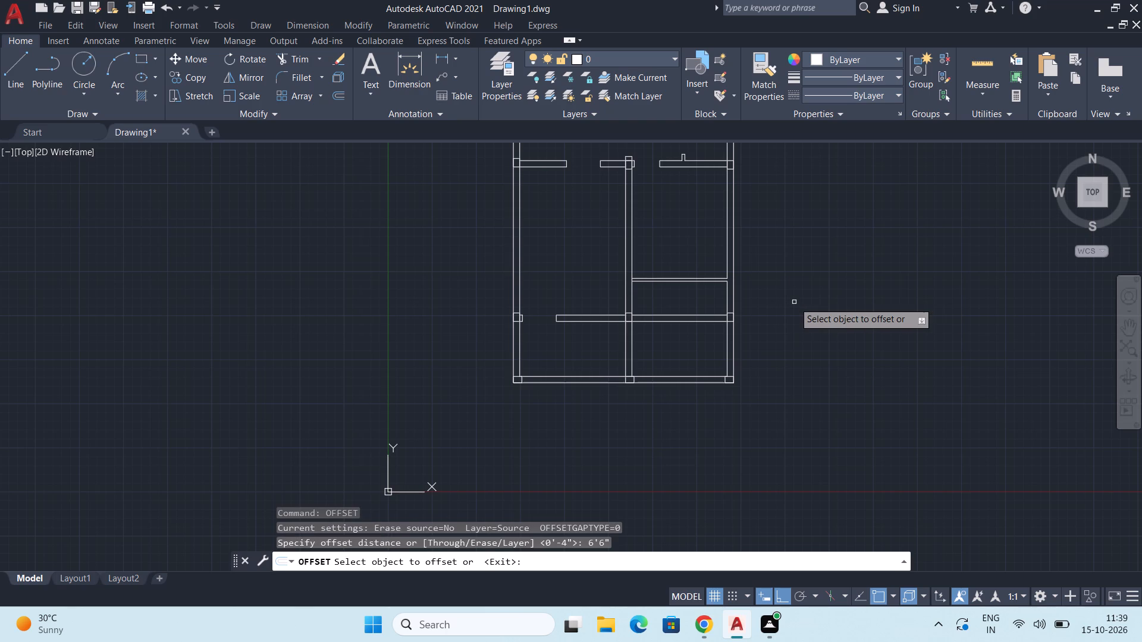
pyautogui.scroll(3, 705, 279)
pyautogui.moveTo(720, 388); pyautogui.dragTo(715, 268, button='middle')
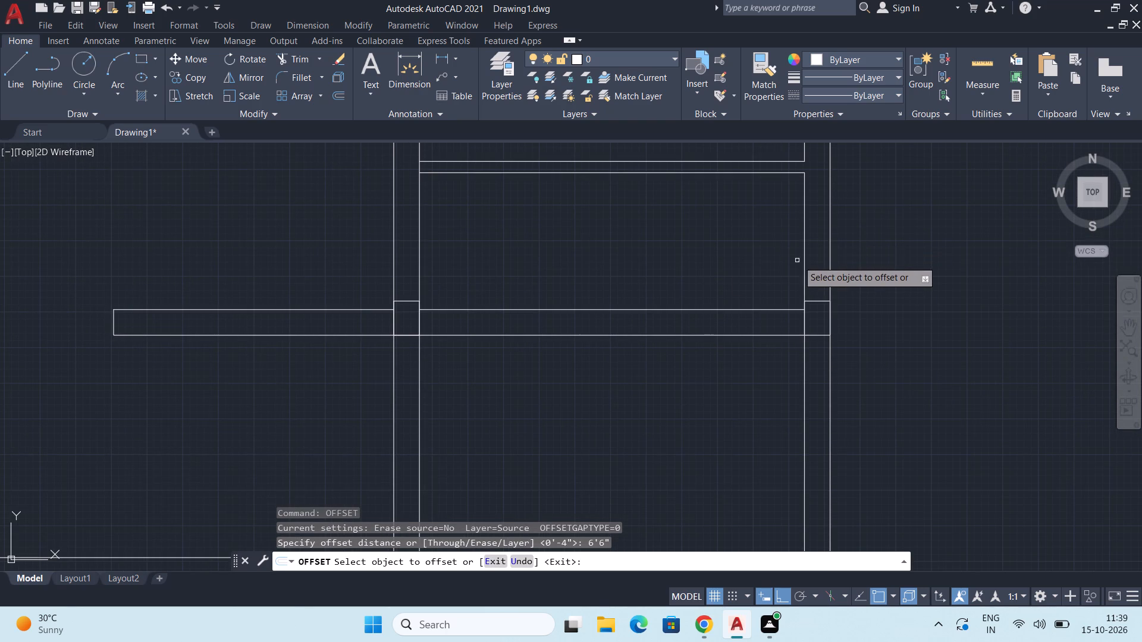
pyautogui.click(806, 263)
pyautogui.click(702, 257)
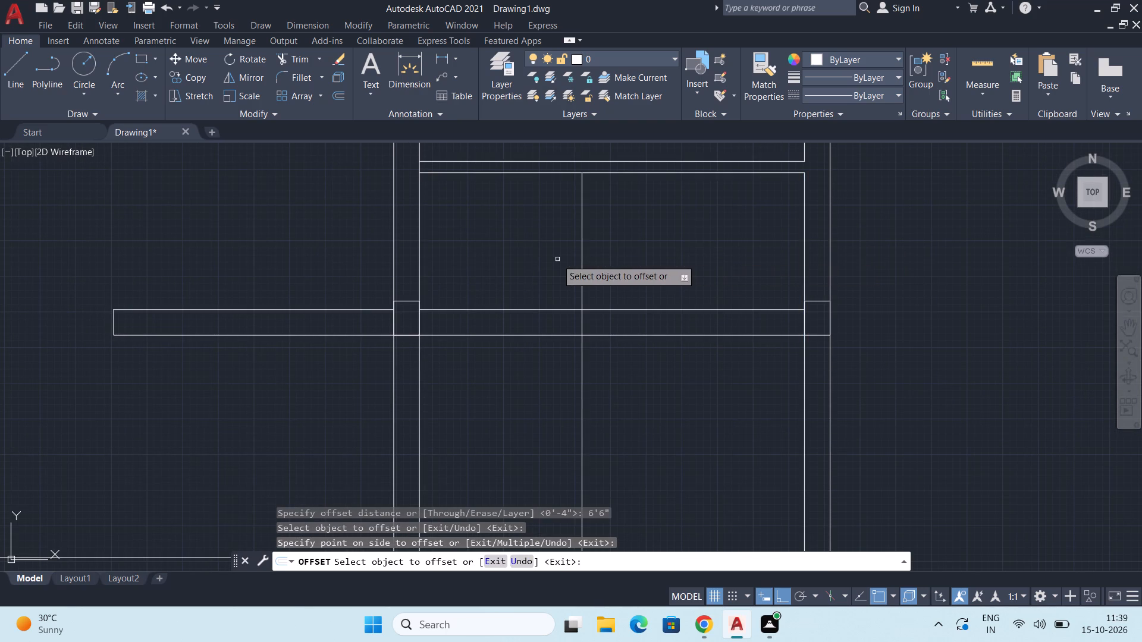
# Offset the new vertical line 4" to the left to form a vertical partition.
pyautogui.click(584, 265)
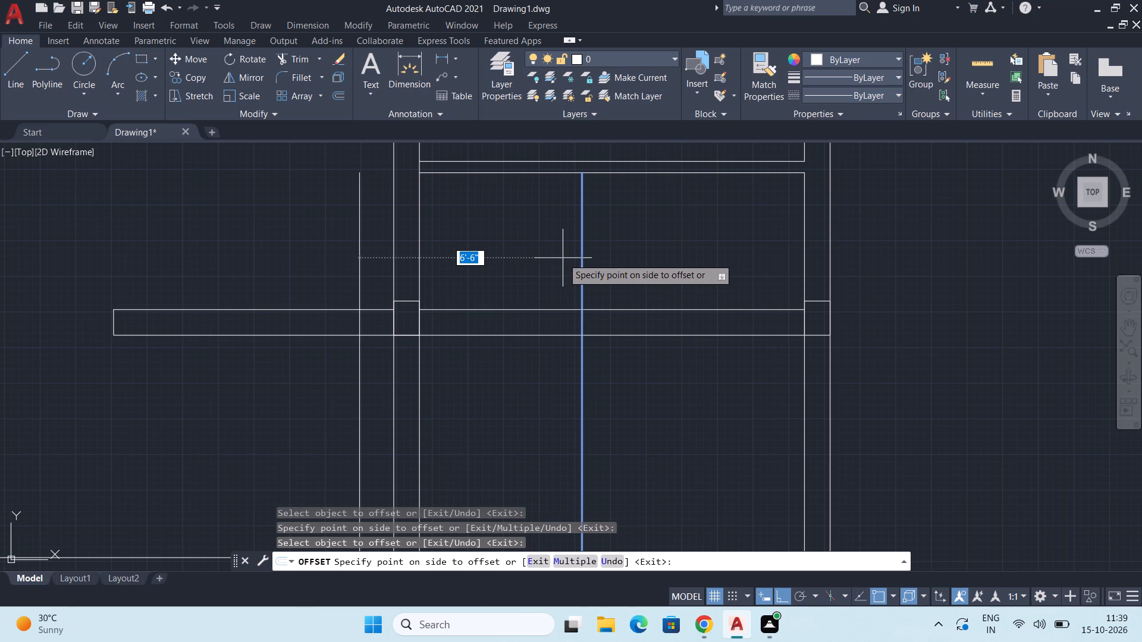
pyautogui.press('4')
pyautogui.hotkey('shift', '"')
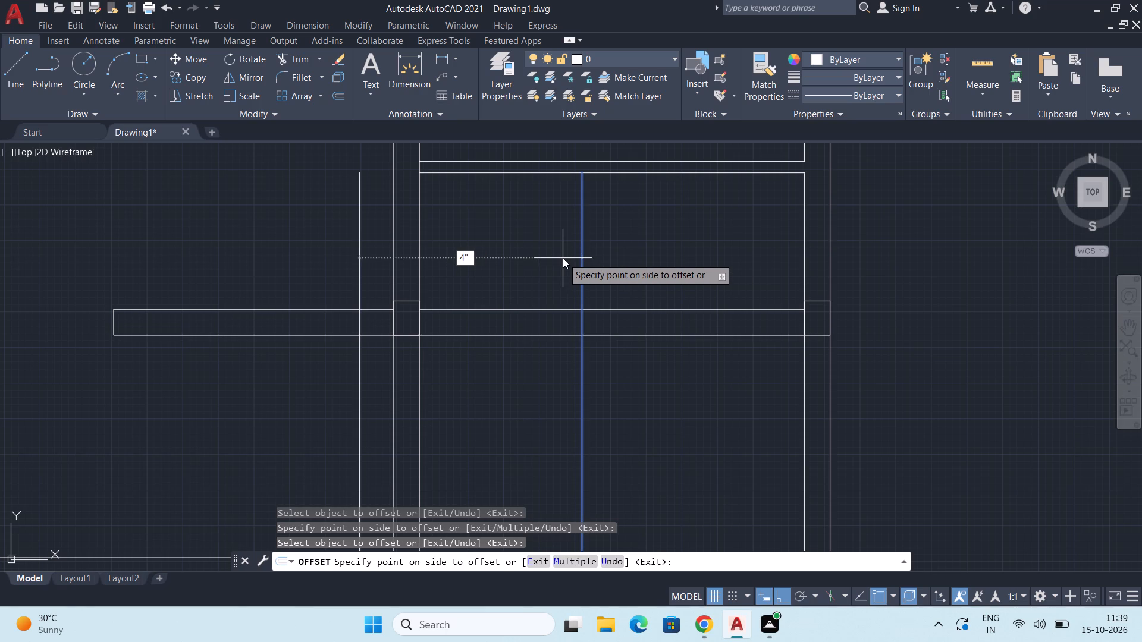
pyautogui.press('Return')
pyautogui.press('space')
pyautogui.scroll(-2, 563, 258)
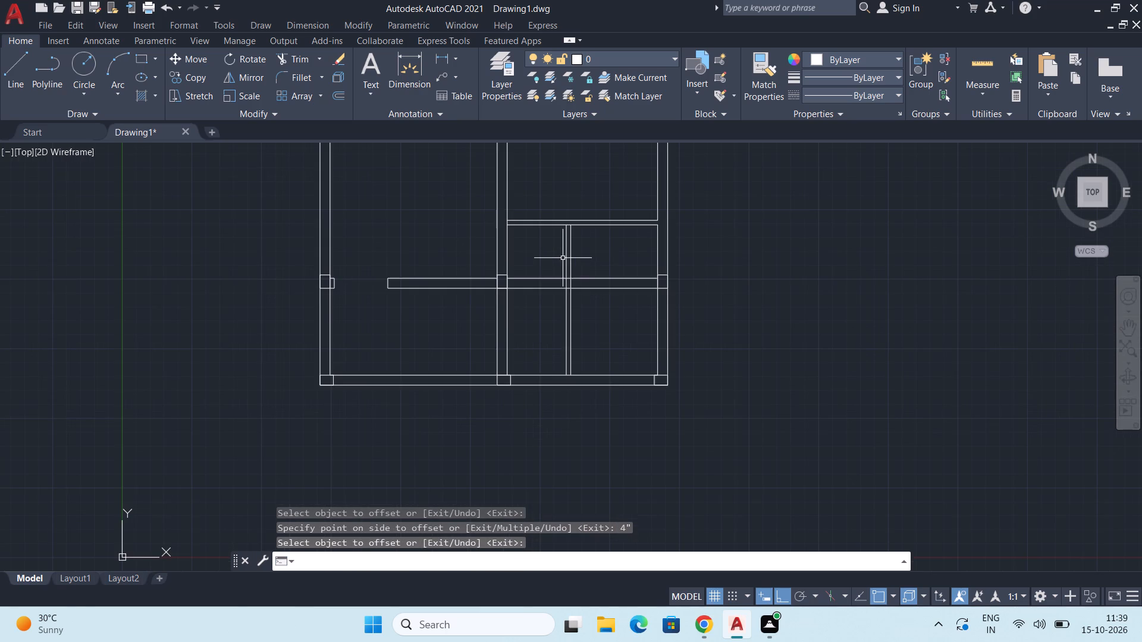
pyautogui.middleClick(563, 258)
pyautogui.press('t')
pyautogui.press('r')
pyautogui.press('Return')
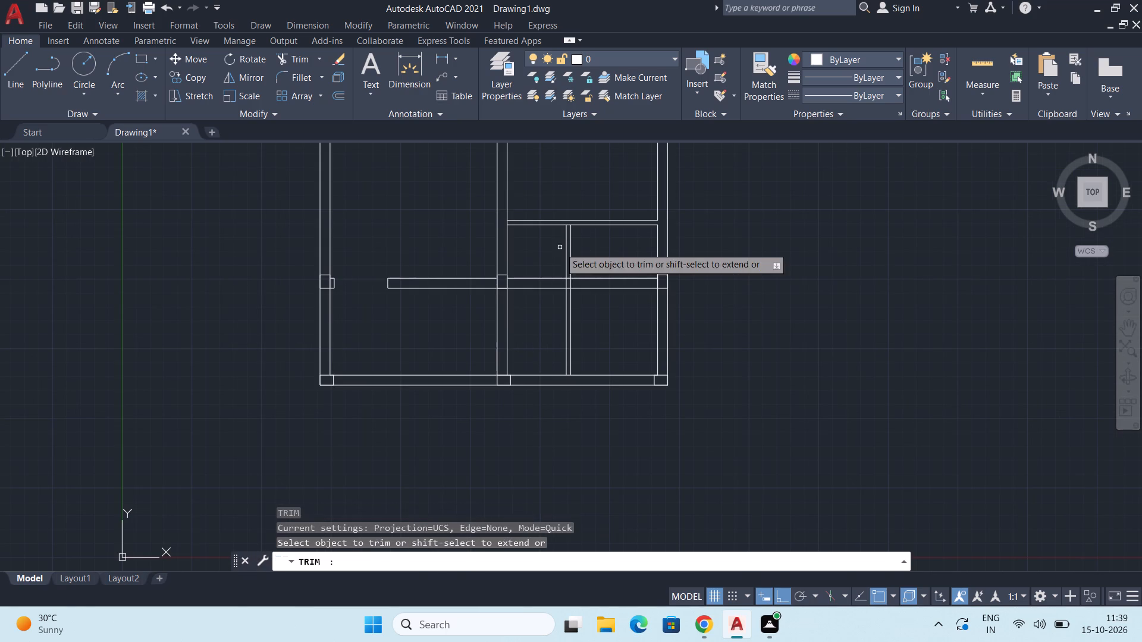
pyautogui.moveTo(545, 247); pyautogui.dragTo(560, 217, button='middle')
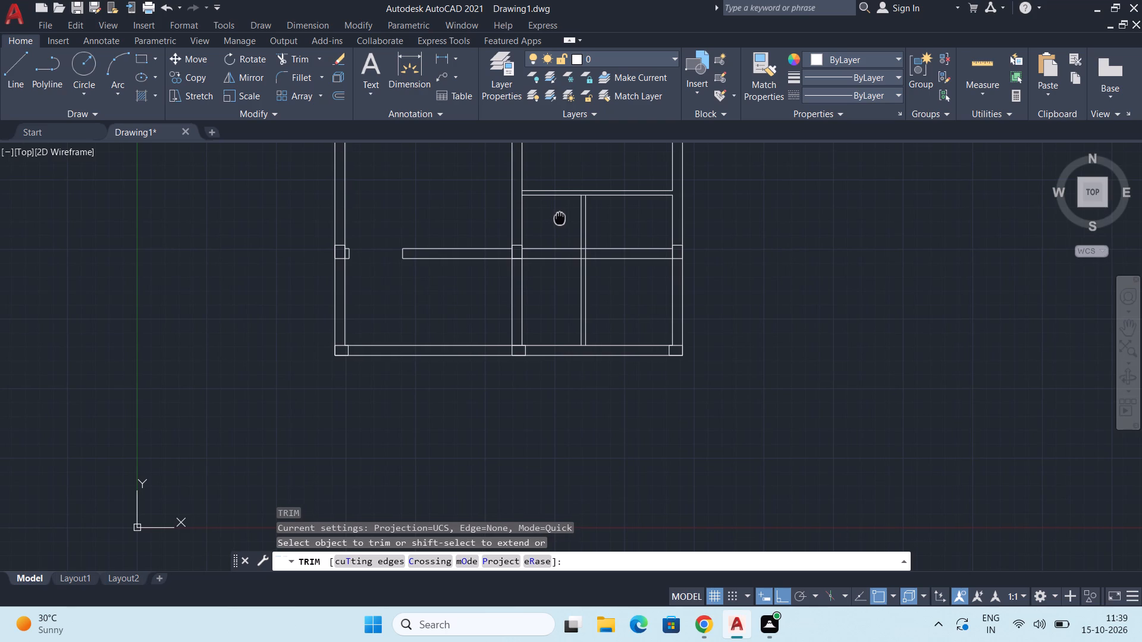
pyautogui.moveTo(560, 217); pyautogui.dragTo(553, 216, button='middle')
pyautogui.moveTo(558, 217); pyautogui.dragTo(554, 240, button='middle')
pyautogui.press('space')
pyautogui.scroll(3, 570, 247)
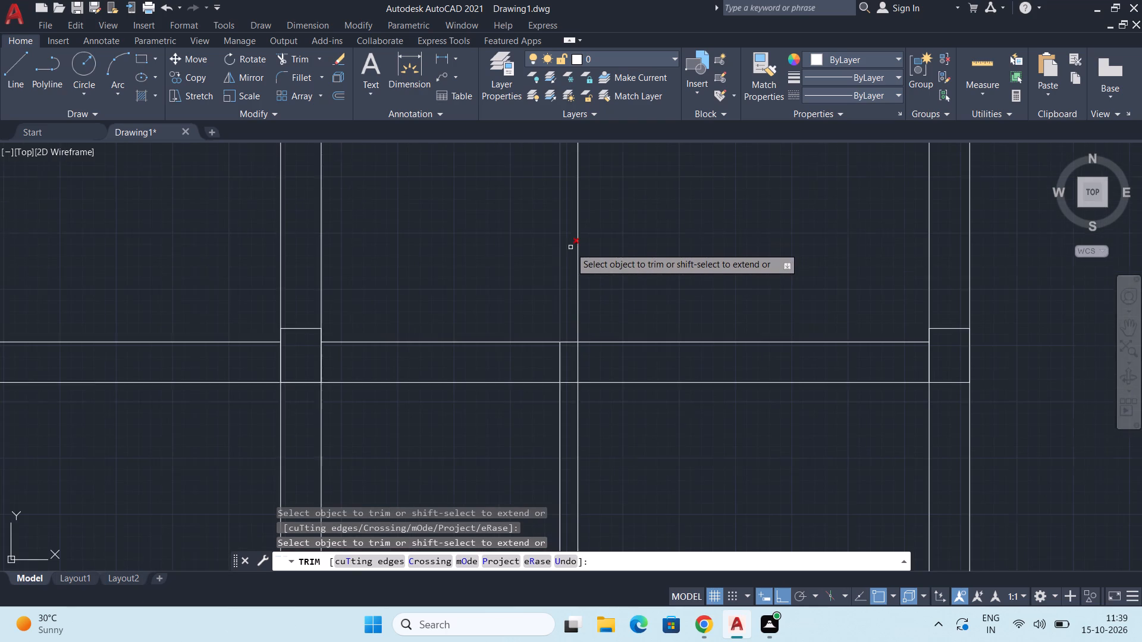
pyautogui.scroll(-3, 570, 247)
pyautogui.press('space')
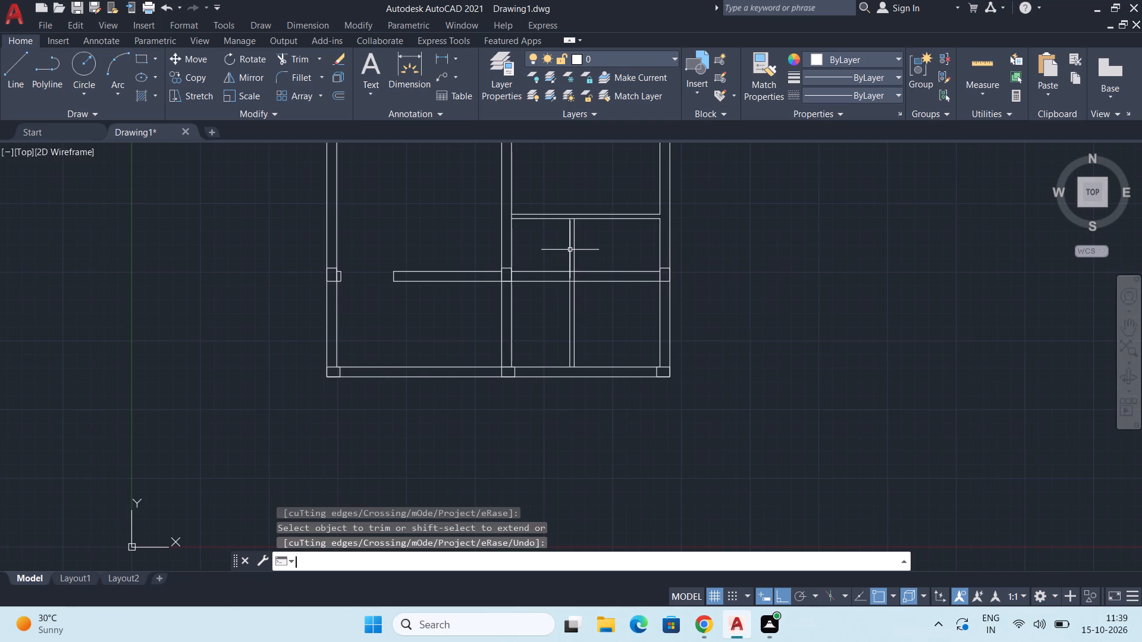
# Stretch the top end of the vertical partition's left line up to the upper line of the 4" horizontal partition.
pyautogui.click(570, 250)
pyautogui.moveTo(575, 245); pyautogui.dragTo(578, 272, button='middle')
pyautogui.scroll(2, 566, 273)
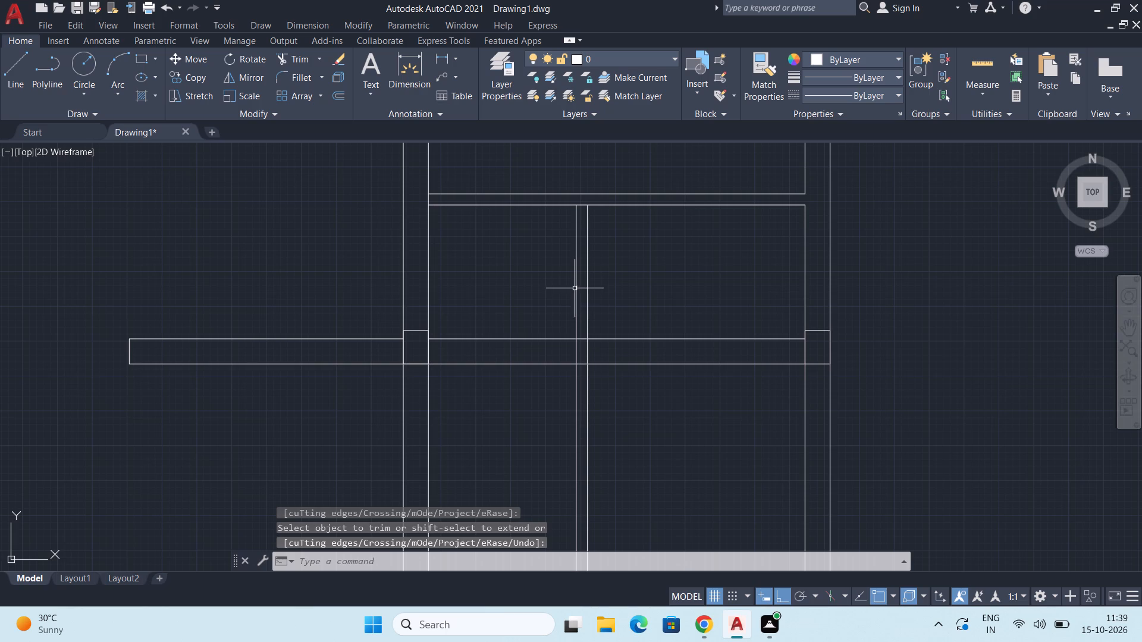
pyautogui.click(575, 289)
pyautogui.moveTo(601, 250); pyautogui.dragTo(613, 326, button='middle')
pyautogui.scroll(3, 591, 281)
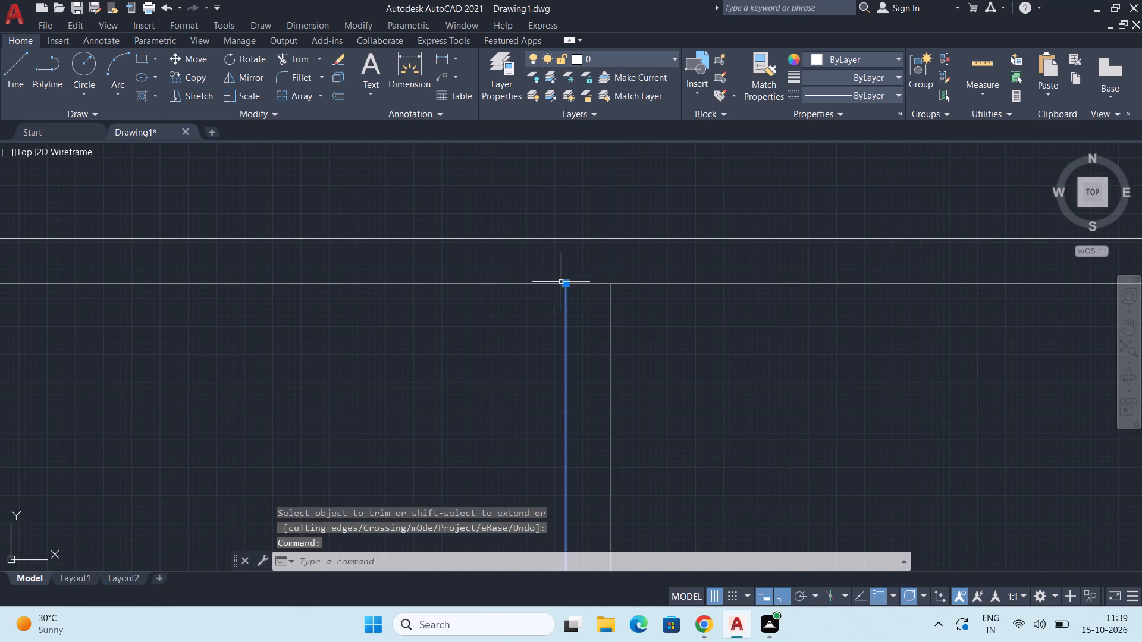
pyautogui.click(563, 285)
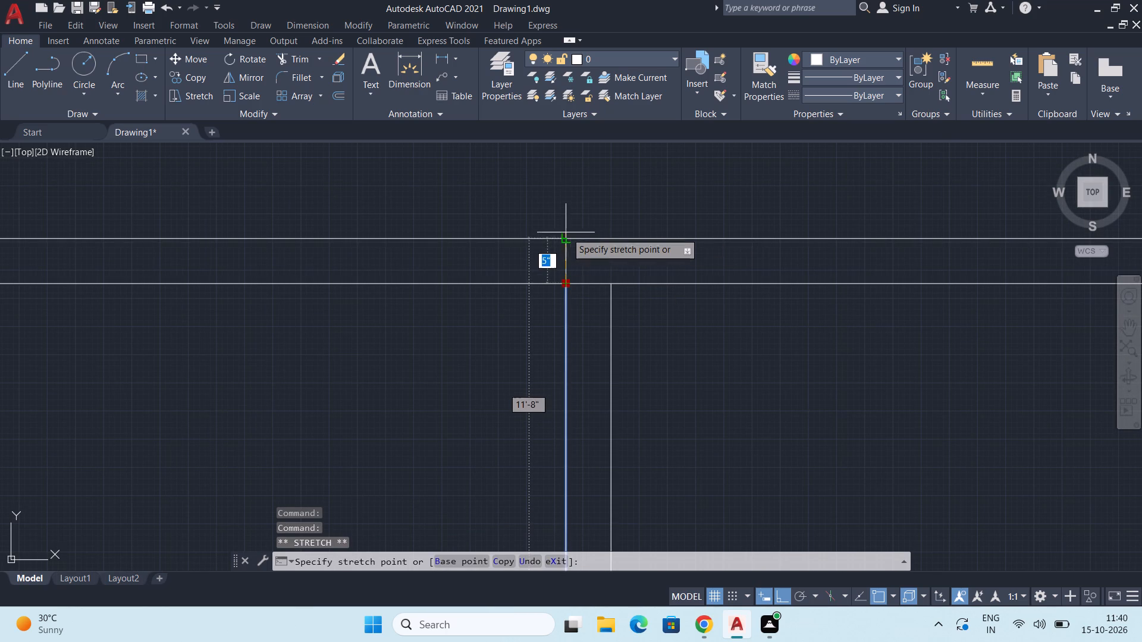
pyautogui.click(564, 237)
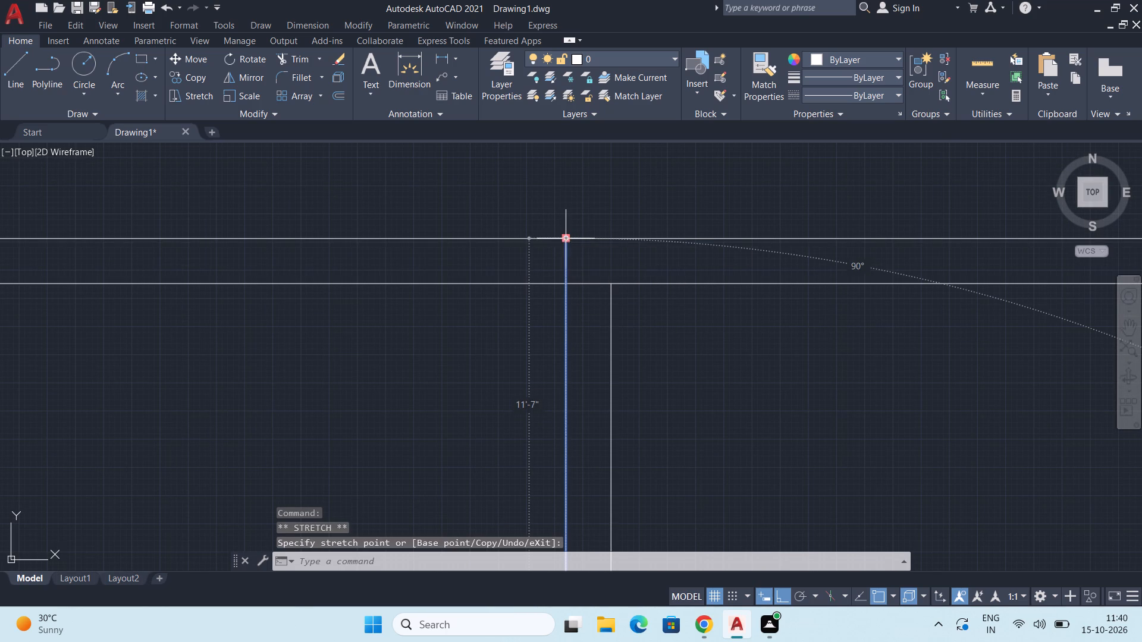
pyautogui.press('Escape')
pyautogui.press('Escape')
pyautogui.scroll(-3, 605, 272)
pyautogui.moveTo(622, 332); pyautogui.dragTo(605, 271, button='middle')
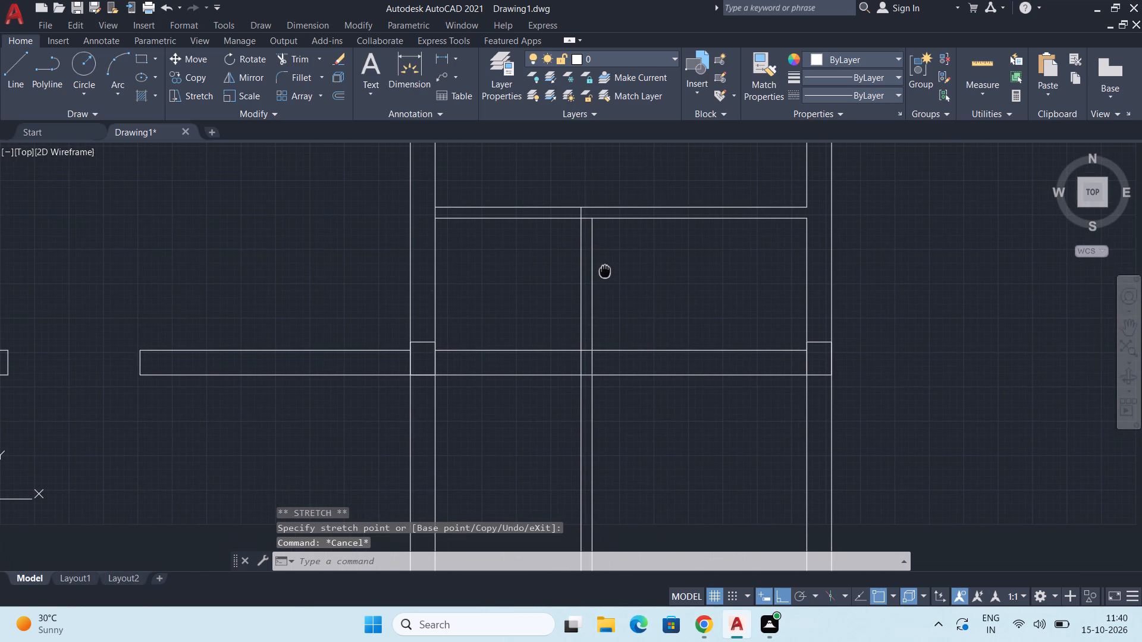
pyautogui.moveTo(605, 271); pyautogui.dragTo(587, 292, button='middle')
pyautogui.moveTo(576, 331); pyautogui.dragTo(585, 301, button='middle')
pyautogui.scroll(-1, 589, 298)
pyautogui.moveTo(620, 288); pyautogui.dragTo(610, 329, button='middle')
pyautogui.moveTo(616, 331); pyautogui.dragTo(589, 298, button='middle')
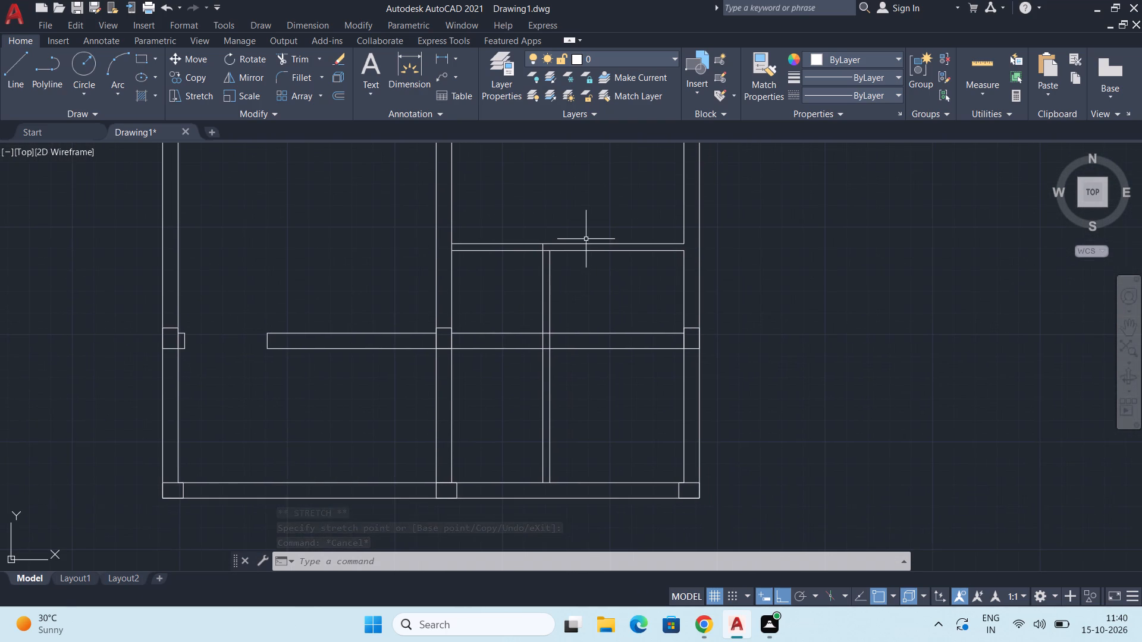
# Trim both lines of the new vertical partition below the 9" horizontal wall.
pyautogui.write('TR')
pyautogui.moveTo(629, 288); pyautogui.dragTo(625, 265, button='middle')
pyautogui.press('Return')
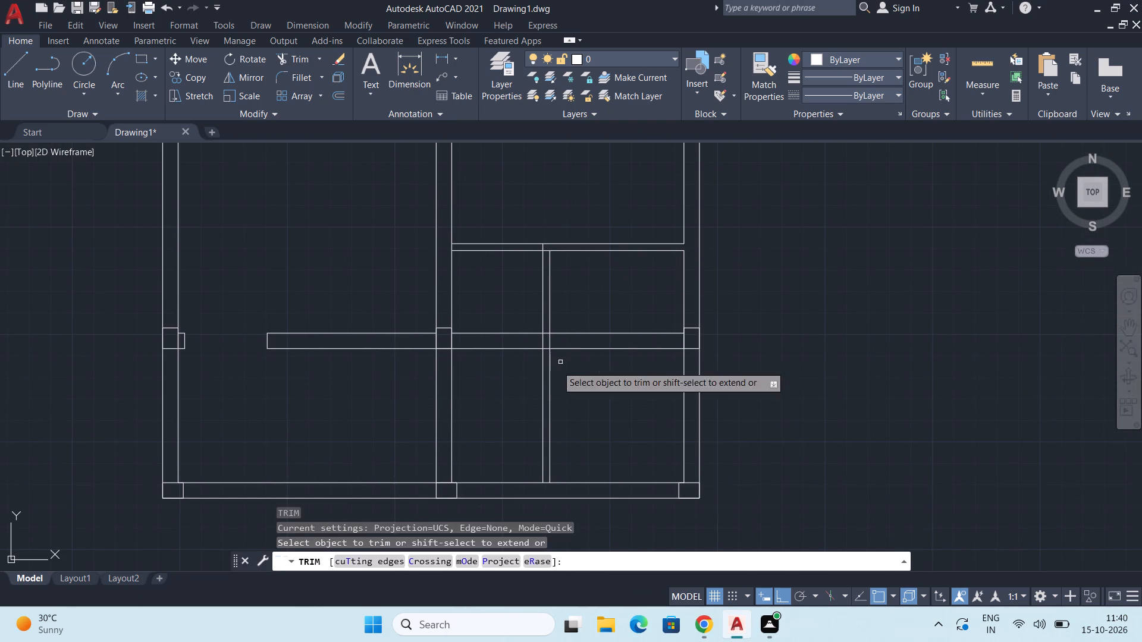
pyautogui.click(516, 416)
pyautogui.click(579, 405)
# Trim the vertical partition's two lines inside the 9" horizontal wall so they end at its upper line.
pyautogui.moveTo(537, 339); pyautogui.dragTo(542, 359, button='middle')
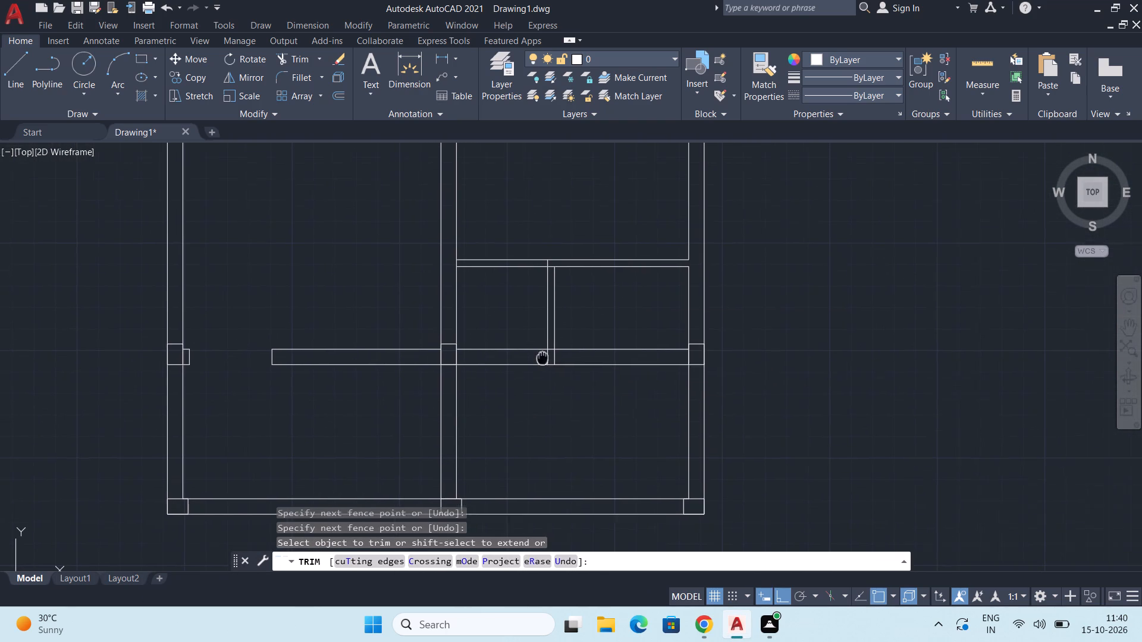
pyautogui.moveTo(542, 359); pyautogui.dragTo(542, 364, button='middle')
pyautogui.scroll(4, 551, 351)
pyautogui.moveTo(550, 379); pyautogui.dragTo(556, 332, button='middle')
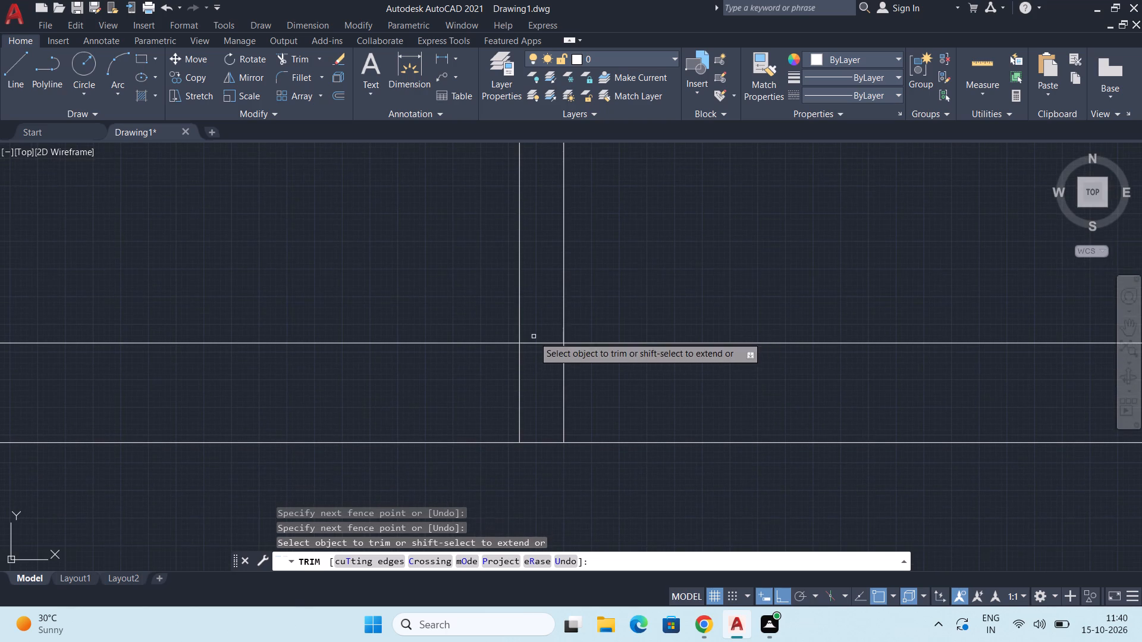
pyautogui.scroll(1, 534, 336)
pyautogui.moveTo(450, 396); pyautogui.dragTo(468, 389)
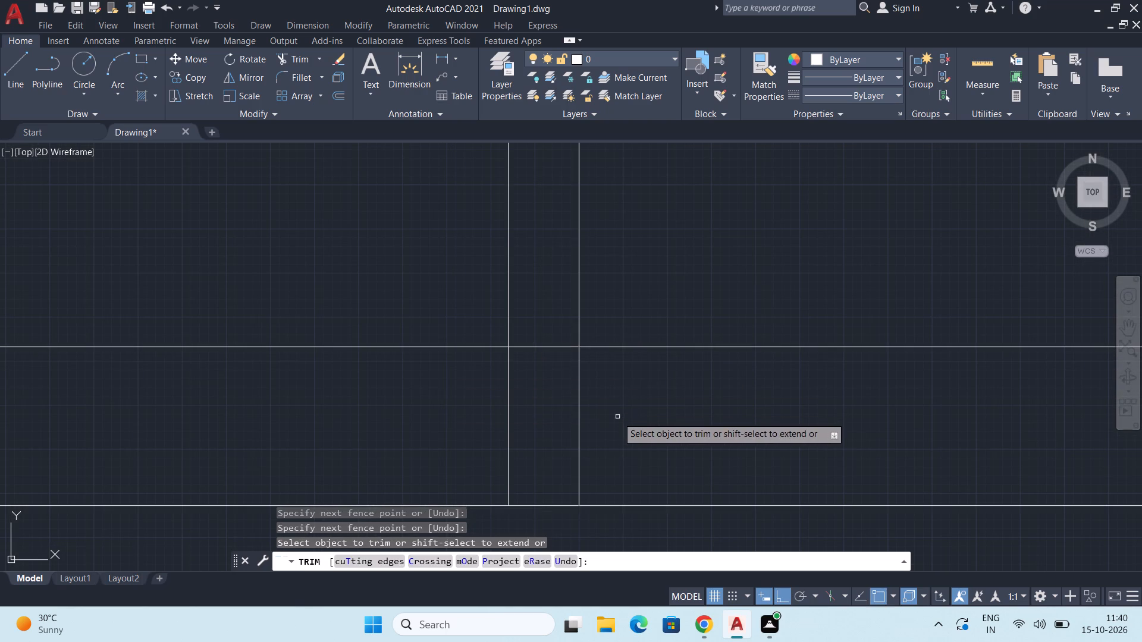
pyautogui.click(617, 417)
pyautogui.click(497, 402)
pyautogui.scroll(-3, 651, 279)
pyautogui.moveTo(662, 270); pyautogui.dragTo(674, 401, button='middle')
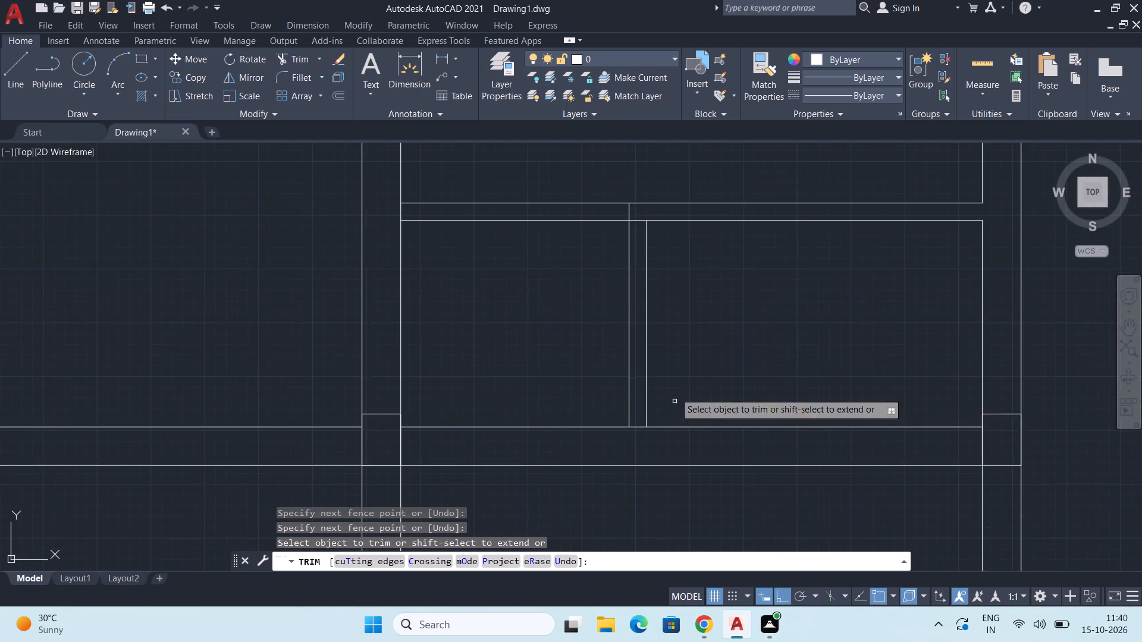
pyautogui.scroll(-1, 663, 361)
pyautogui.moveTo(657, 341); pyautogui.dragTo(633, 335, button='middle')
pyautogui.press('space')
pyautogui.moveTo(643, 313); pyautogui.dragTo(636, 313, button='middle')
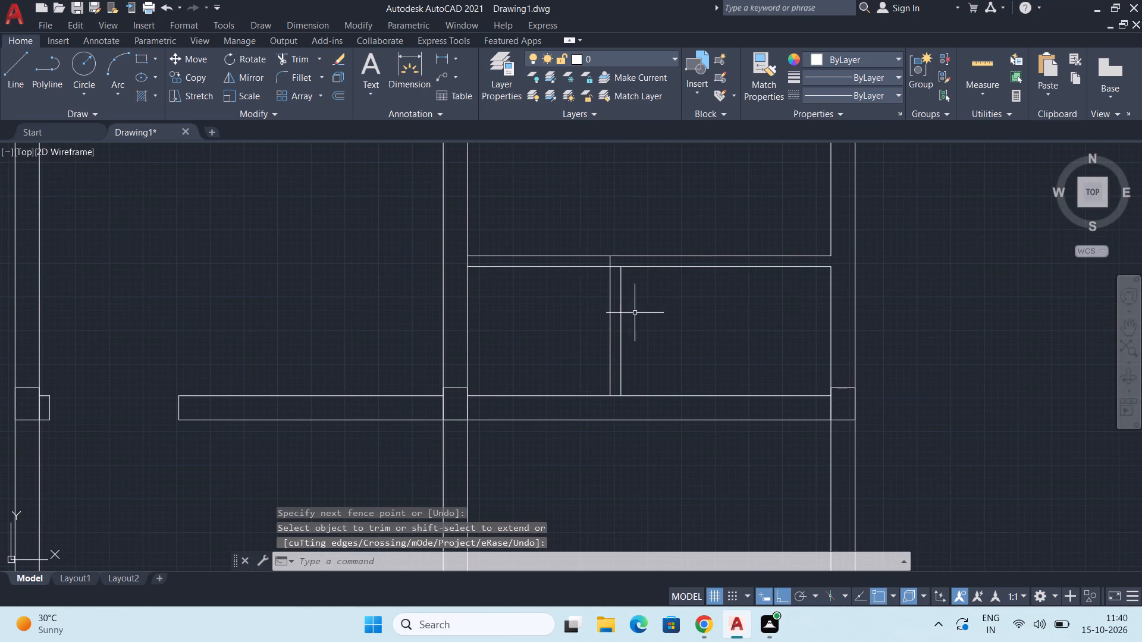
pyautogui.middleClick(609, 332)
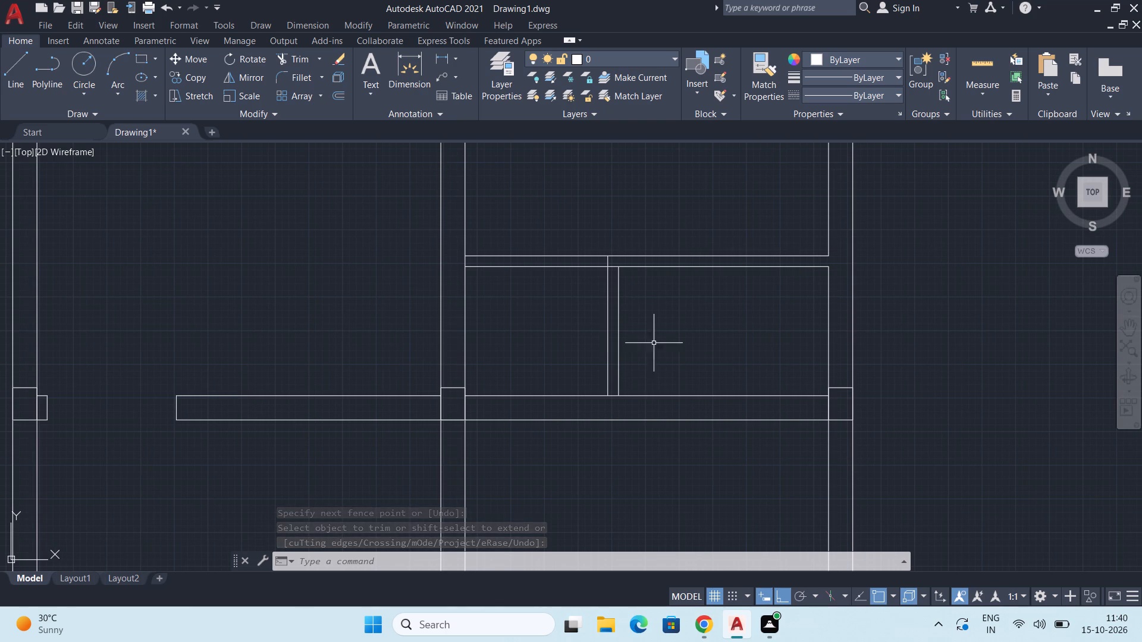
# Draw a 4" horizontal line across the vertical partition, starting from the midpoint of its left line.
pyautogui.moveTo(575, 291); pyautogui.dragTo(560, 294, button='middle')
pyautogui.scroll(1, 563, 291)
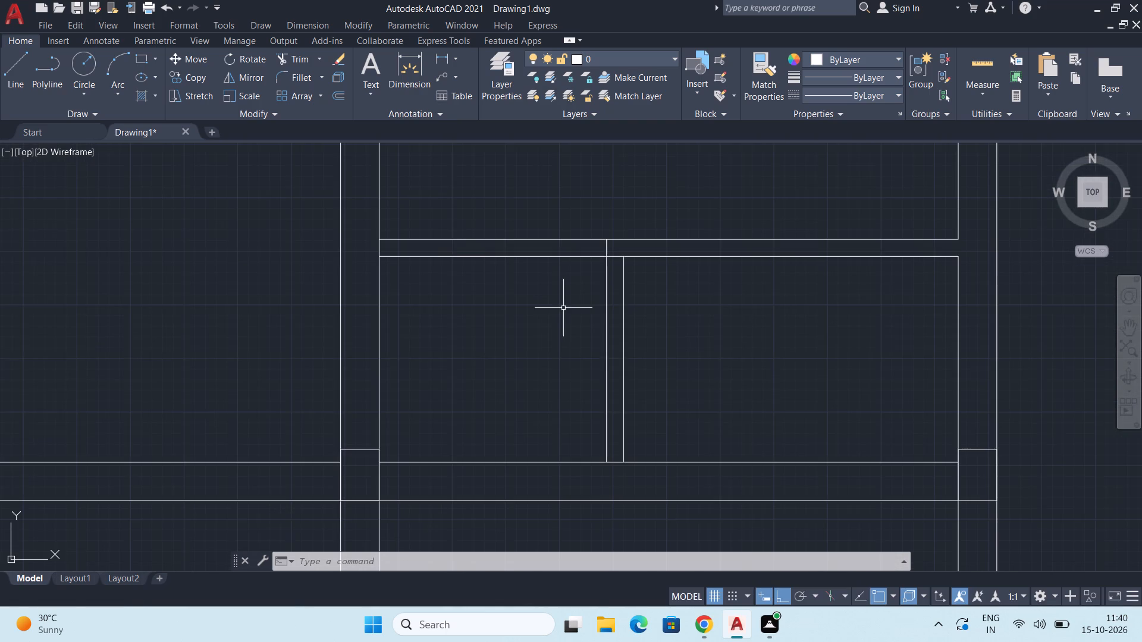
pyautogui.middleClick(563, 308)
pyautogui.press('l')
pyautogui.press('Return')
pyautogui.moveTo(604, 307); pyautogui.dragTo(608, 304, button='middle')
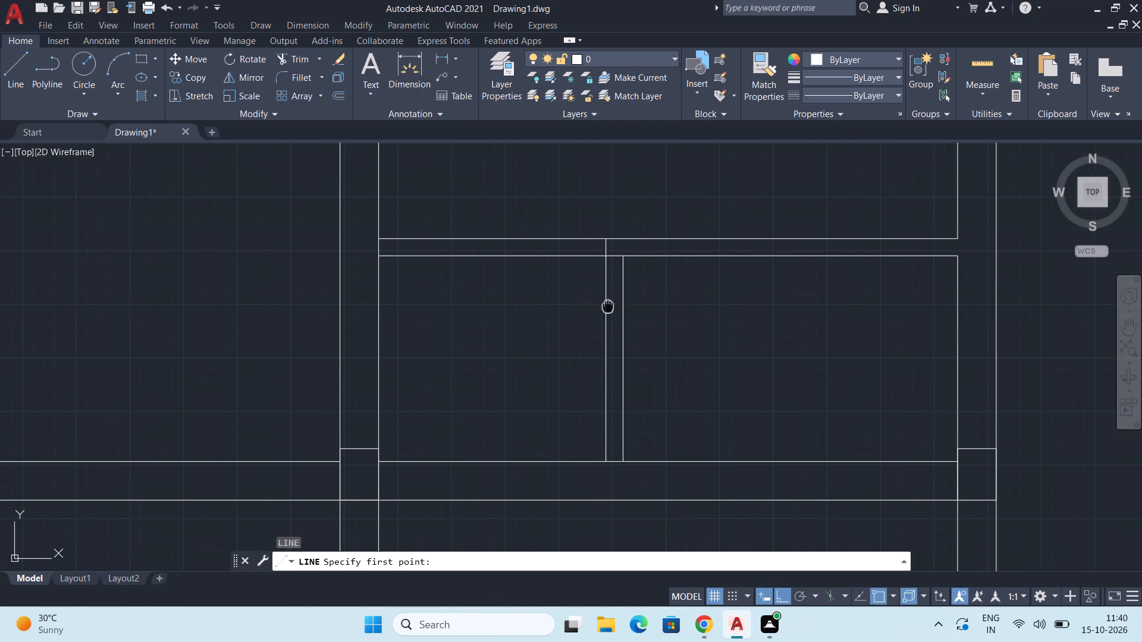
pyautogui.moveTo(608, 304); pyautogui.dragTo(610, 303, button='middle')
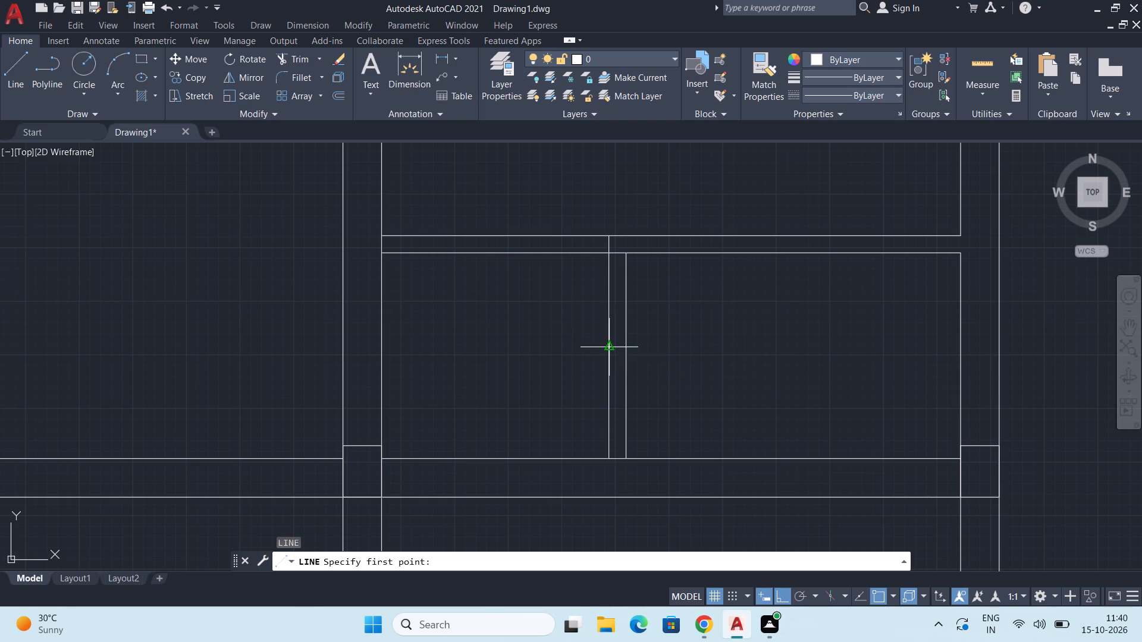
pyautogui.click(609, 348)
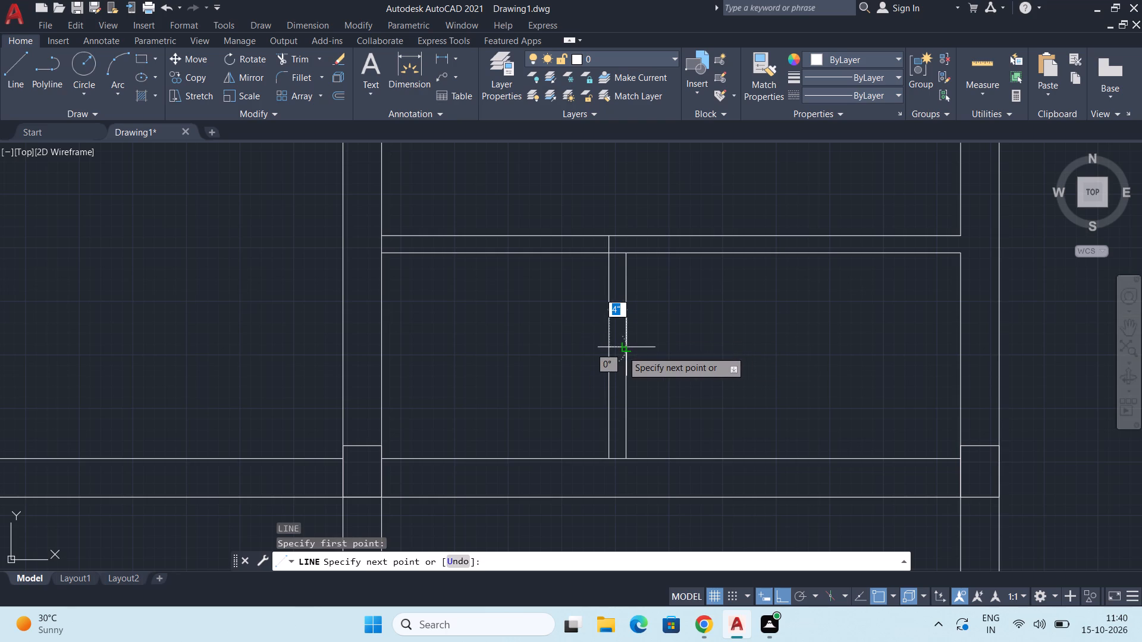
pyautogui.click(622, 351)
pyautogui.press('Escape')
# Trim both lines of the vertical partition between the new cross line and the 4" horizontal partition.
pyautogui.scroll(-2, 622, 351)
pyautogui.write('TR')
pyautogui.press('Return')
pyautogui.scroll(2, 623, 349)
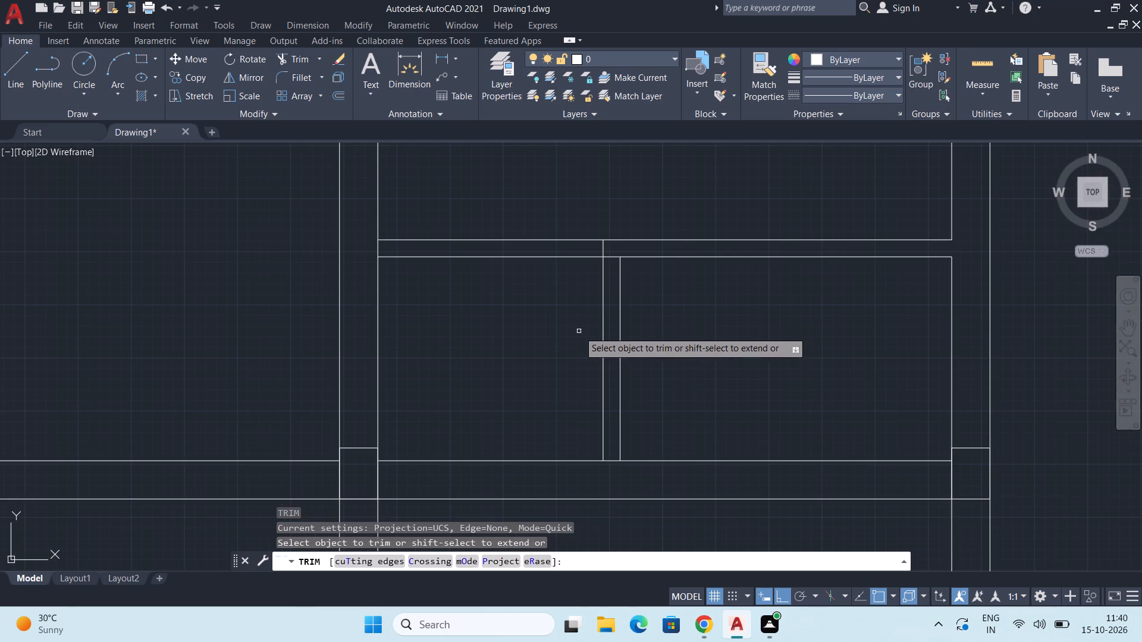
pyautogui.click(579, 331)
pyautogui.click(657, 311)
# Trim both lines of the 4" horizontal partition between the central wall and its short end line.
pyautogui.scroll(-3, 657, 311)
pyautogui.moveTo(656, 323); pyautogui.dragTo(645, 320, button='middle')
pyautogui.scroll(3, 610, 309)
pyautogui.click(613, 235)
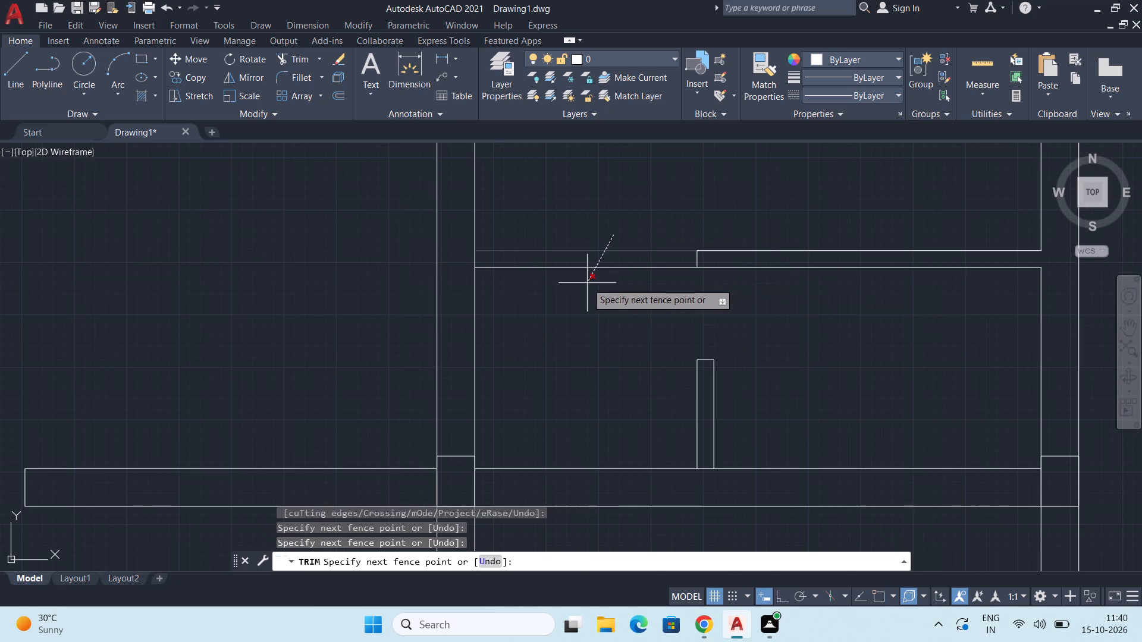
pyautogui.click(586, 287)
# Examine the wall layout and openings around the new partitions and across the rest of the floor plan.
pyautogui.scroll(-3, 592, 273)
pyautogui.moveTo(633, 385); pyautogui.dragTo(655, 323, button='middle')
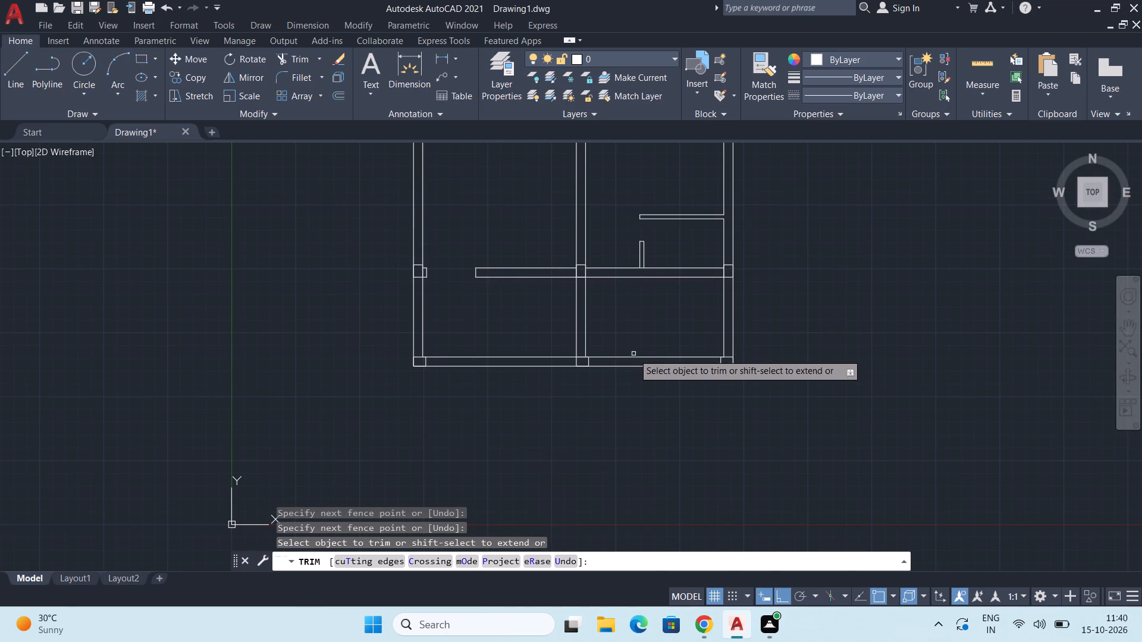
pyautogui.middleClick(633, 351)
pyautogui.scroll(4, 633, 271)
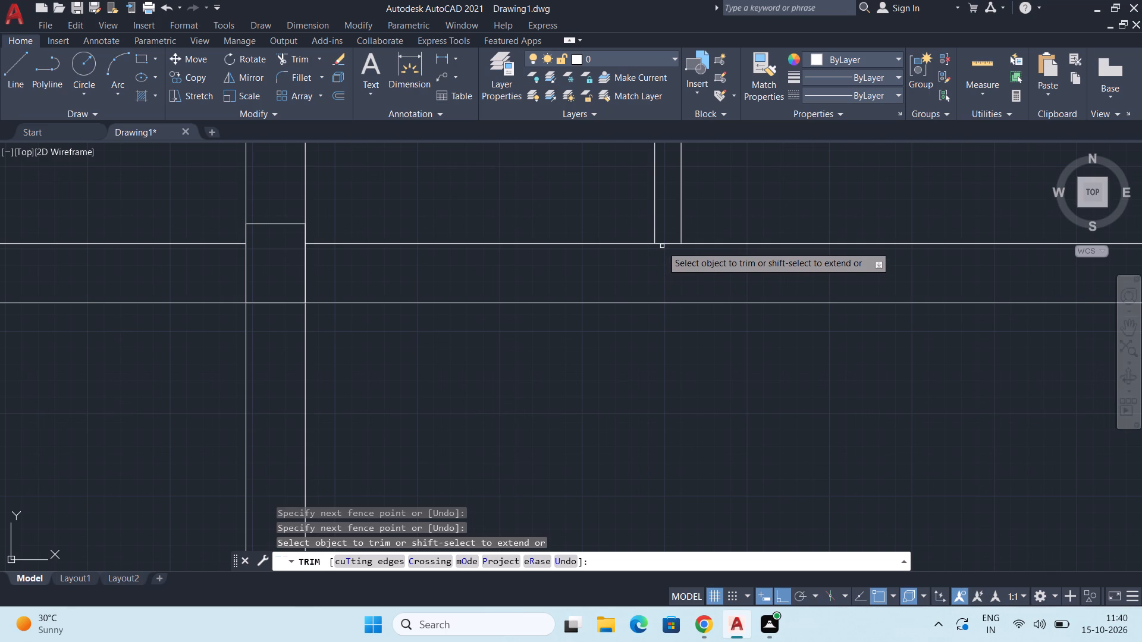
pyautogui.scroll(-2, 585, 303)
pyautogui.moveTo(583, 343); pyautogui.dragTo(594, 319, button='middle')
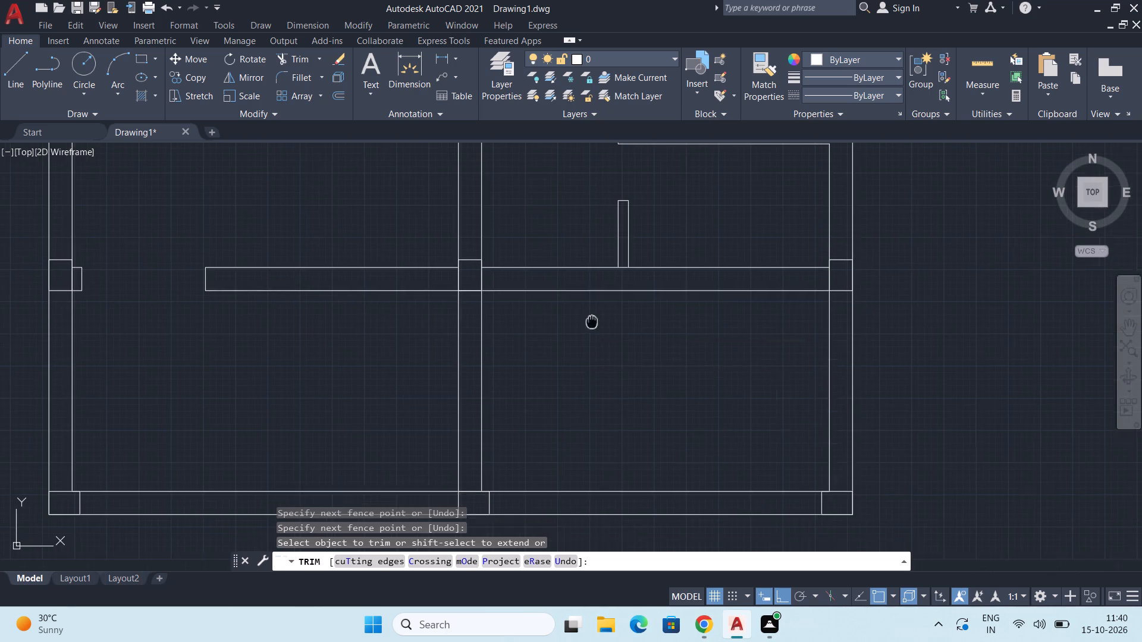
pyautogui.moveTo(594, 319); pyautogui.dragTo(600, 309, button='middle')
pyautogui.scroll(-2, 600, 309)
pyautogui.moveTo(575, 354); pyautogui.dragTo(616, 314, button='middle')
pyautogui.middleClick(610, 313)
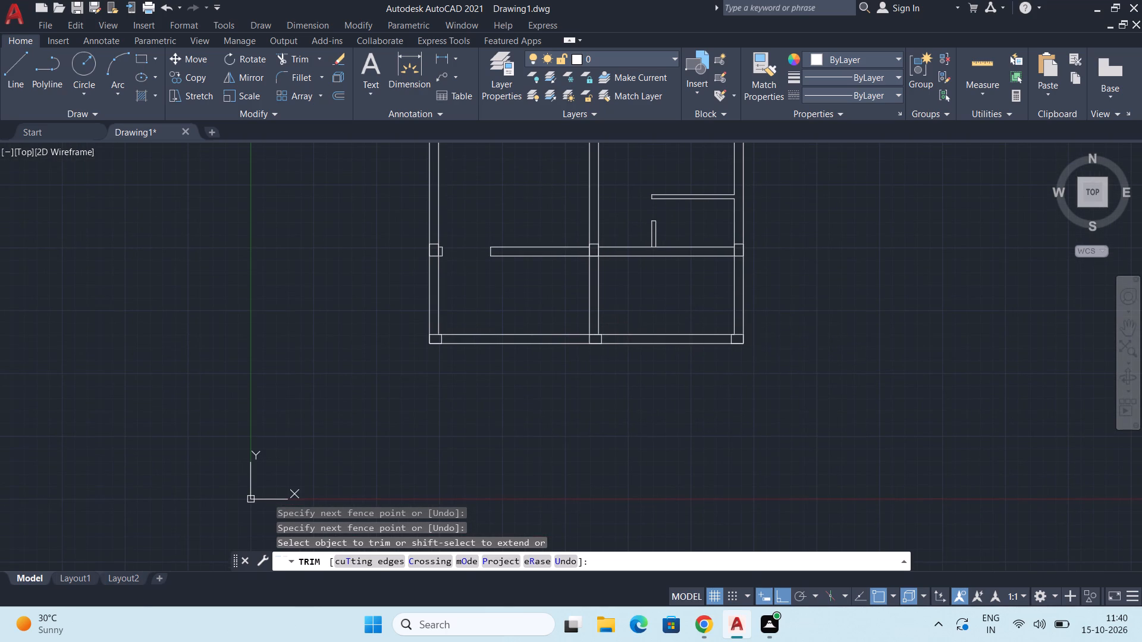
pyautogui.moveTo(648, 375); pyautogui.dragTo(647, 343, button='middle')
pyautogui.scroll(-1, 654, 341)
pyautogui.moveTo(663, 359); pyautogui.dragTo(701, 456, button='middle')
pyautogui.moveTo(668, 355); pyautogui.dragTo(647, 412, button='middle')
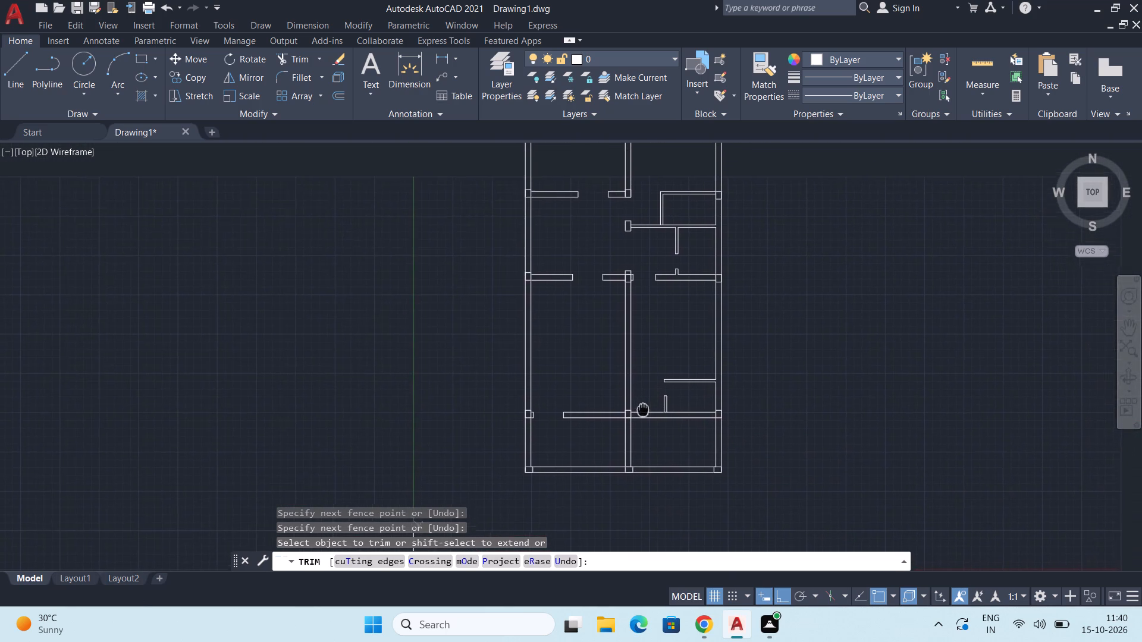
pyautogui.moveTo(647, 412); pyautogui.dragTo(717, 408, button='middle')
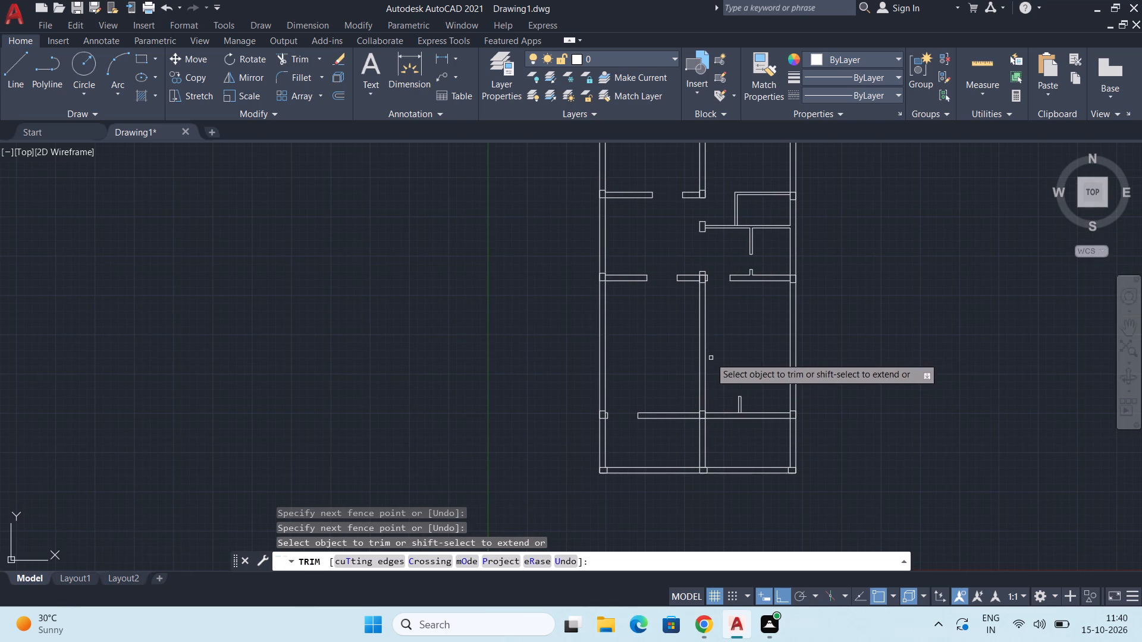
pyautogui.moveTo(650, 319); pyautogui.dragTo(627, 364, button='middle')
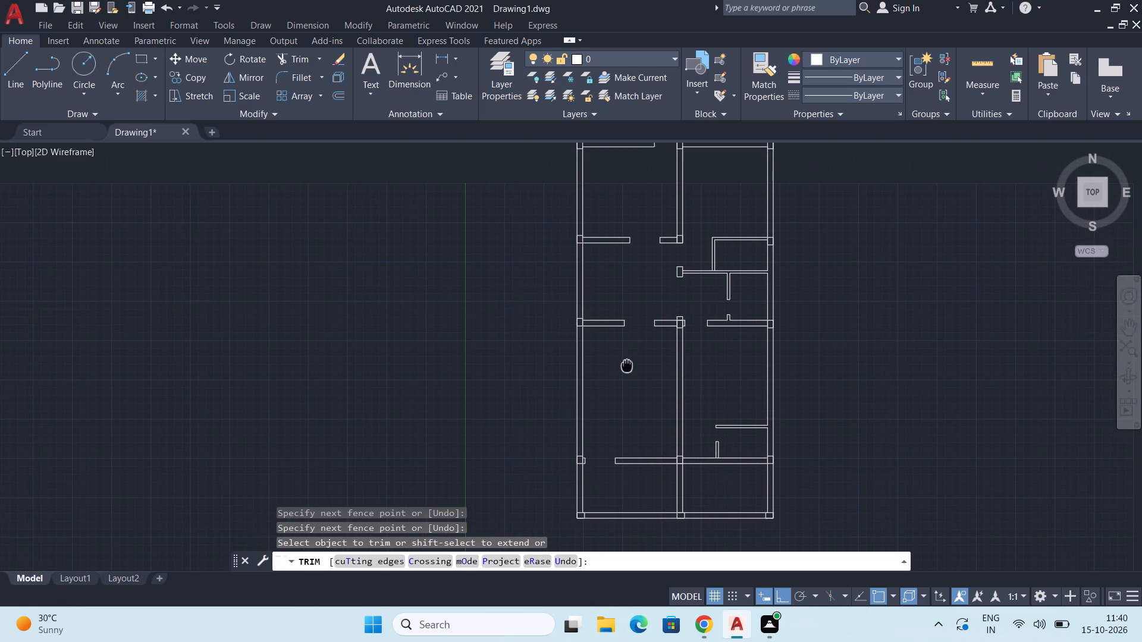
pyautogui.moveTo(627, 364); pyautogui.dragTo(627, 361, button='middle')
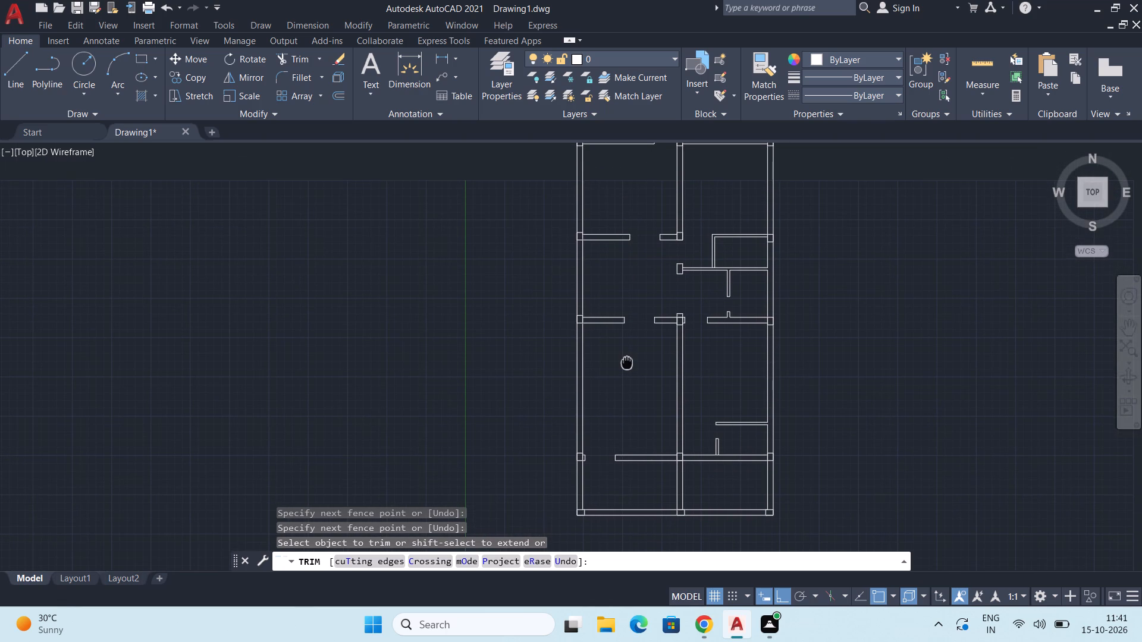
pyautogui.moveTo(627, 361); pyautogui.dragTo(630, 322, button='middle')
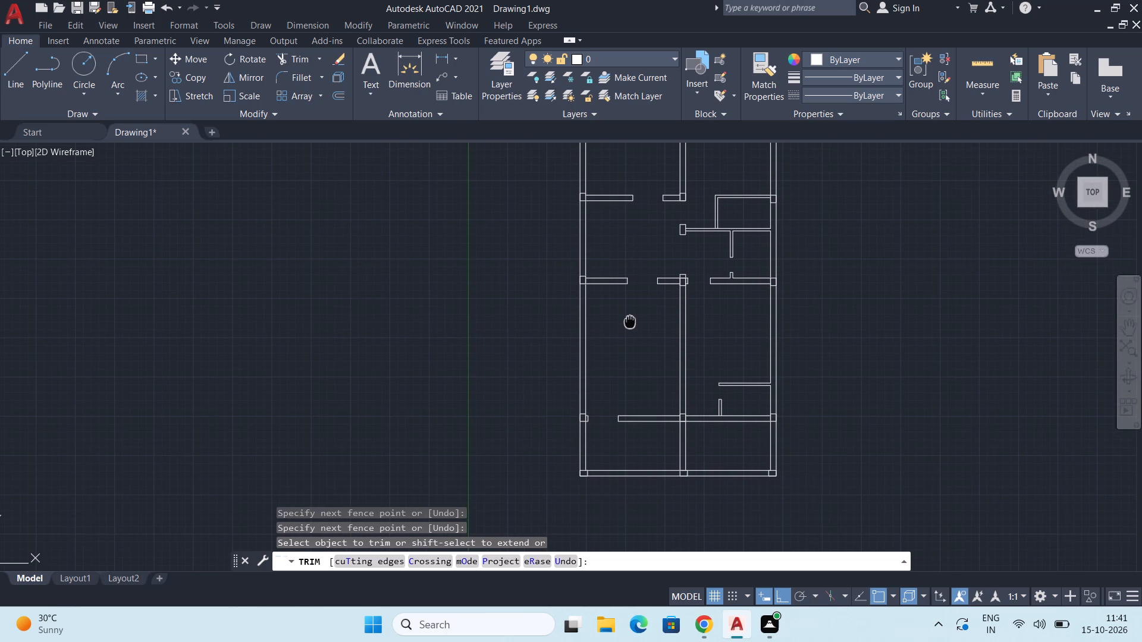
pyautogui.moveTo(630, 322); pyautogui.dragTo(637, 287, button='middle')
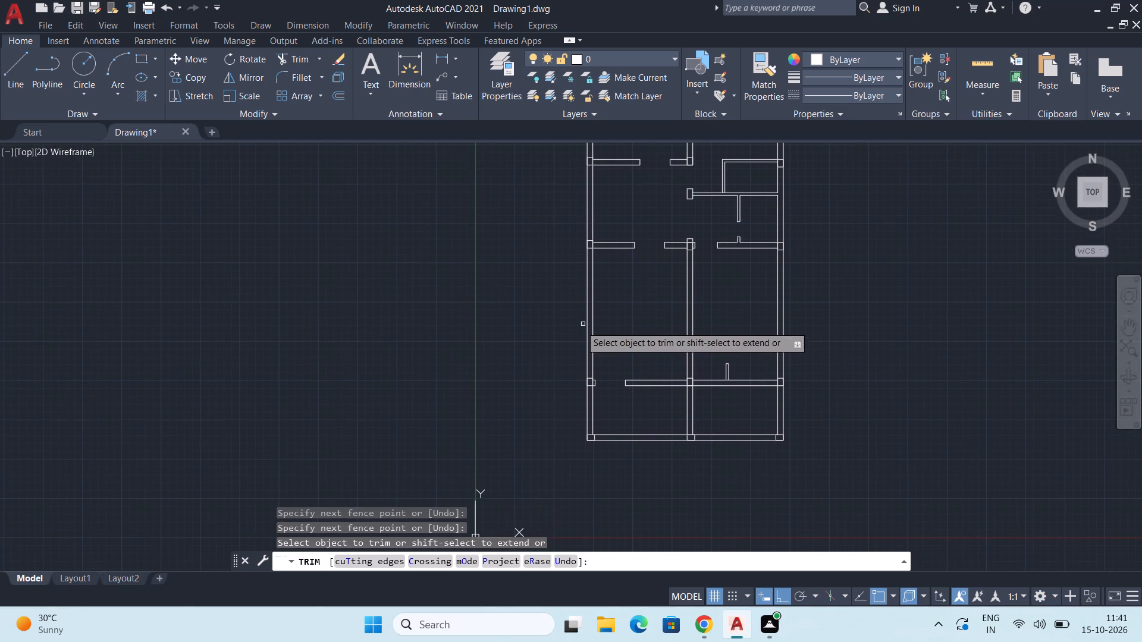
pyautogui.moveTo(662, 375); pyautogui.dragTo(610, 351, button='middle')
pyautogui.press('space')
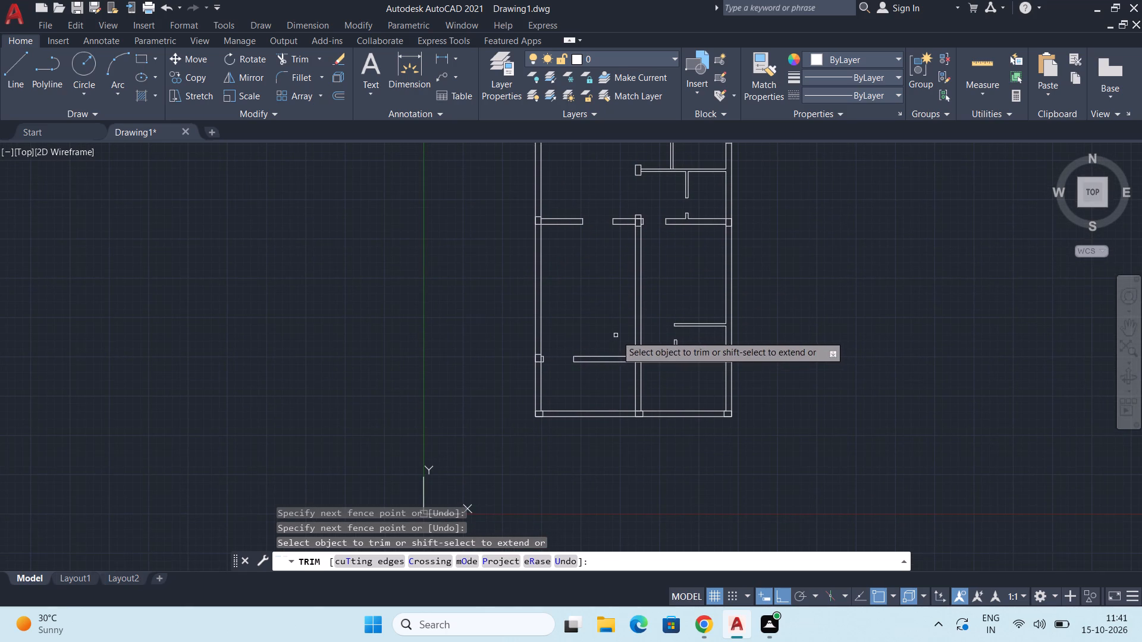
# Draw a 9" vertical line across the lower-left room's horizontal wall, just right of its free left end.
pyautogui.moveTo(634, 360); pyautogui.dragTo(620, 357, button='middle')
pyautogui.press('l')
pyautogui.press('Return')
pyautogui.scroll(2, 561, 340)
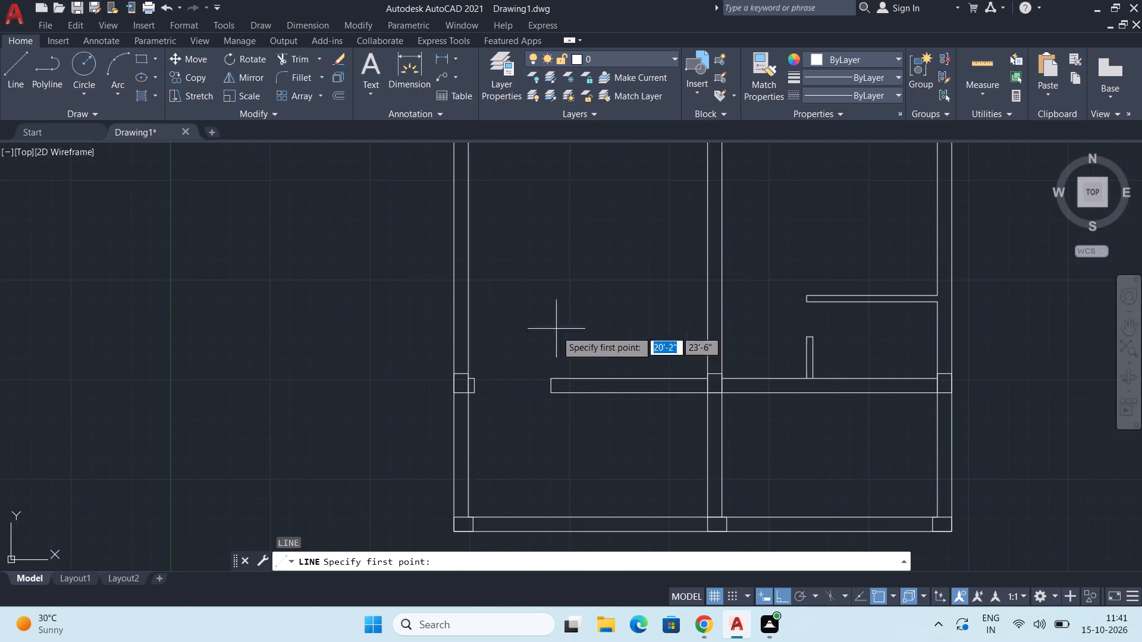
pyautogui.moveTo(578, 403); pyautogui.dragTo(575, 323, button='middle')
pyautogui.scroll(1, 594, 339)
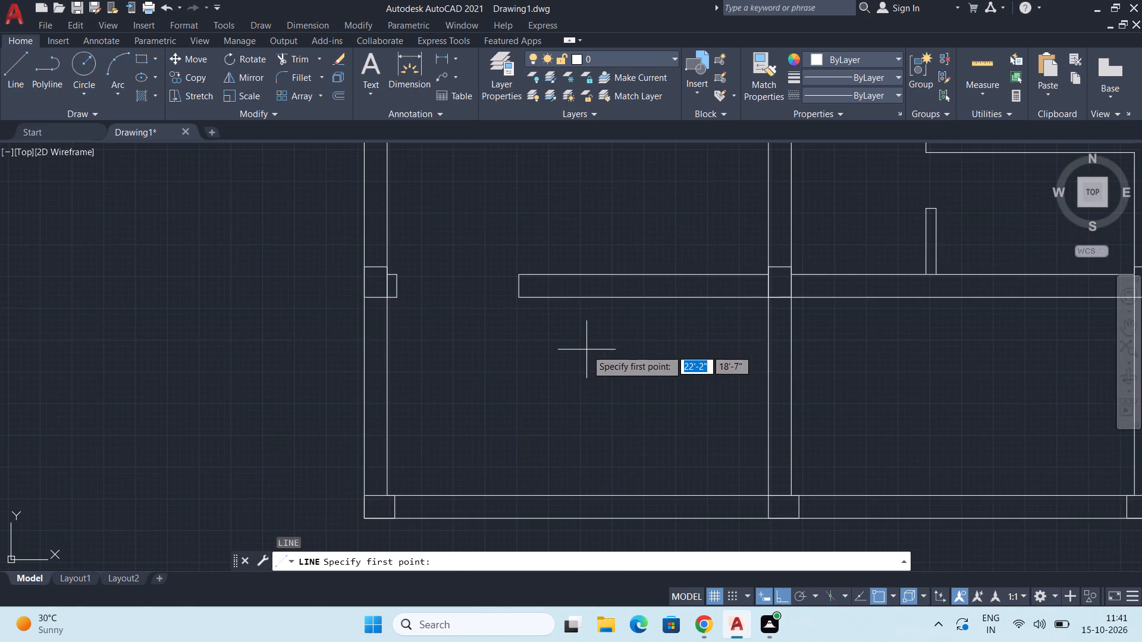
pyautogui.moveTo(586, 350); pyautogui.dragTo(584, 409, button='middle')
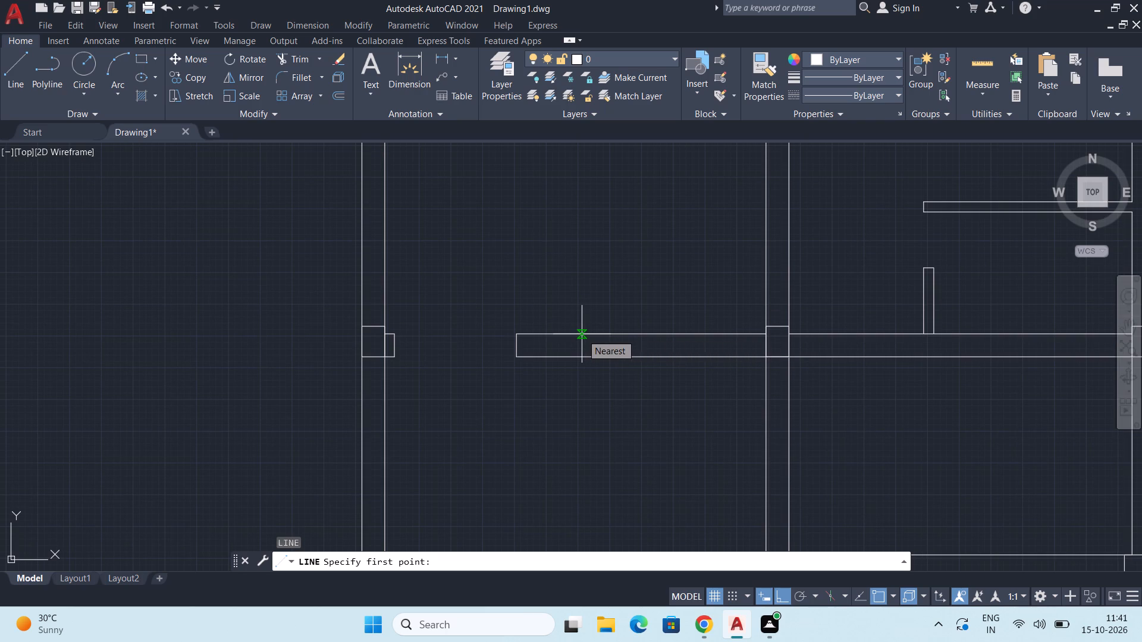
pyautogui.click(550, 334)
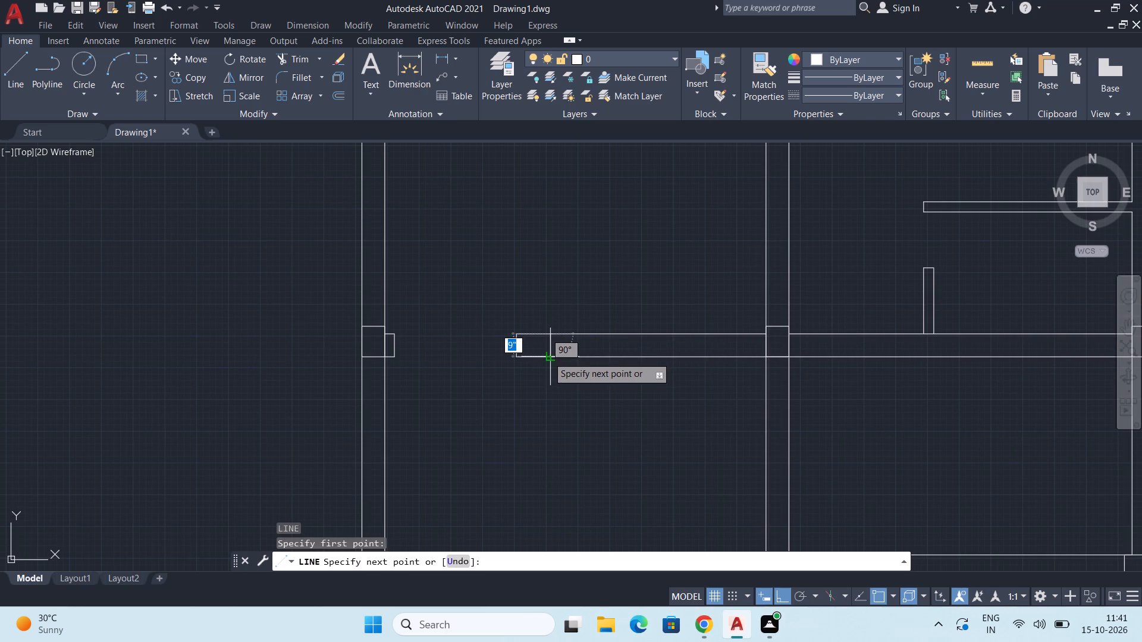
pyautogui.click(547, 357)
pyautogui.press('Escape')
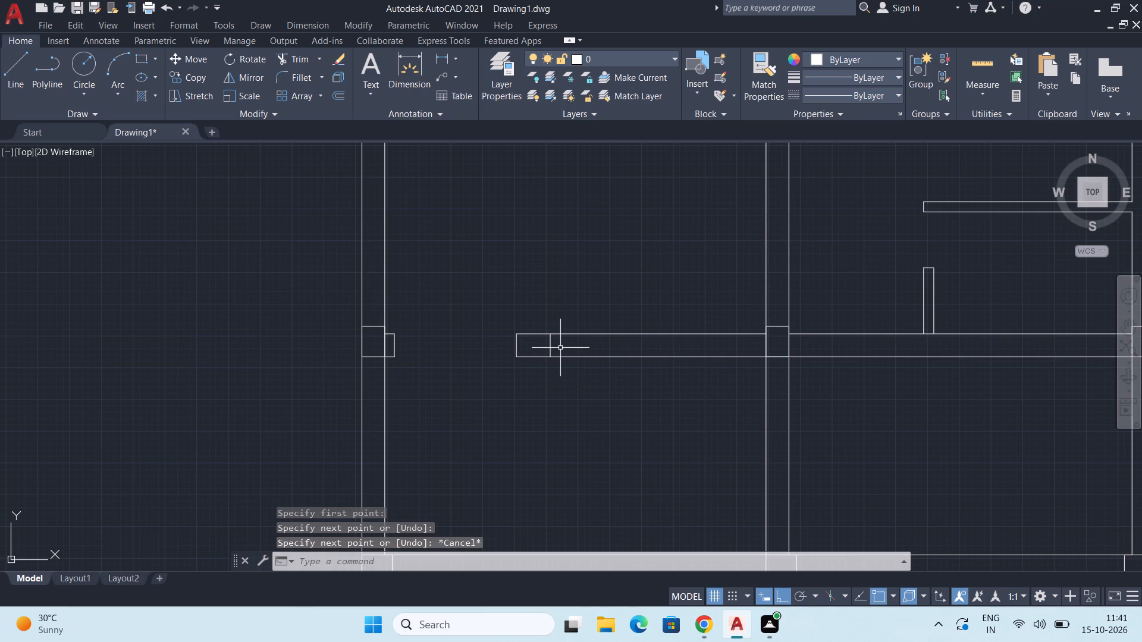
# Offset the new 9" cross line 4' to the right along the horizontal wall.
pyautogui.write('OFF')
pyautogui.press('Return')
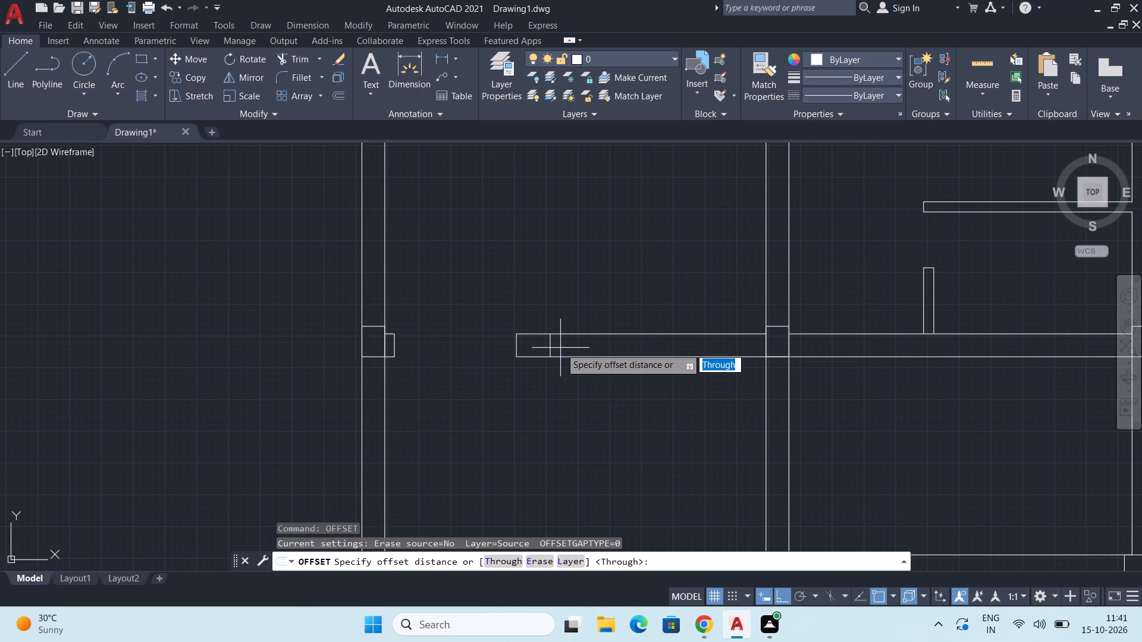
pyautogui.write("3'")
pyautogui.press('Return')
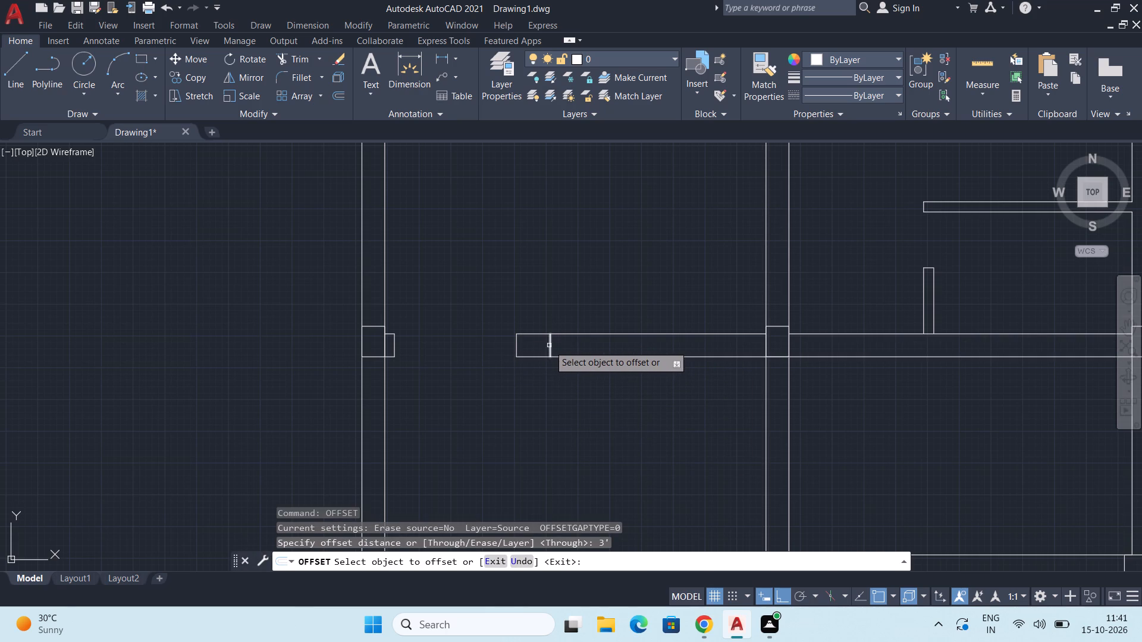
pyautogui.moveTo(550, 346); pyautogui.dragTo(560, 349)
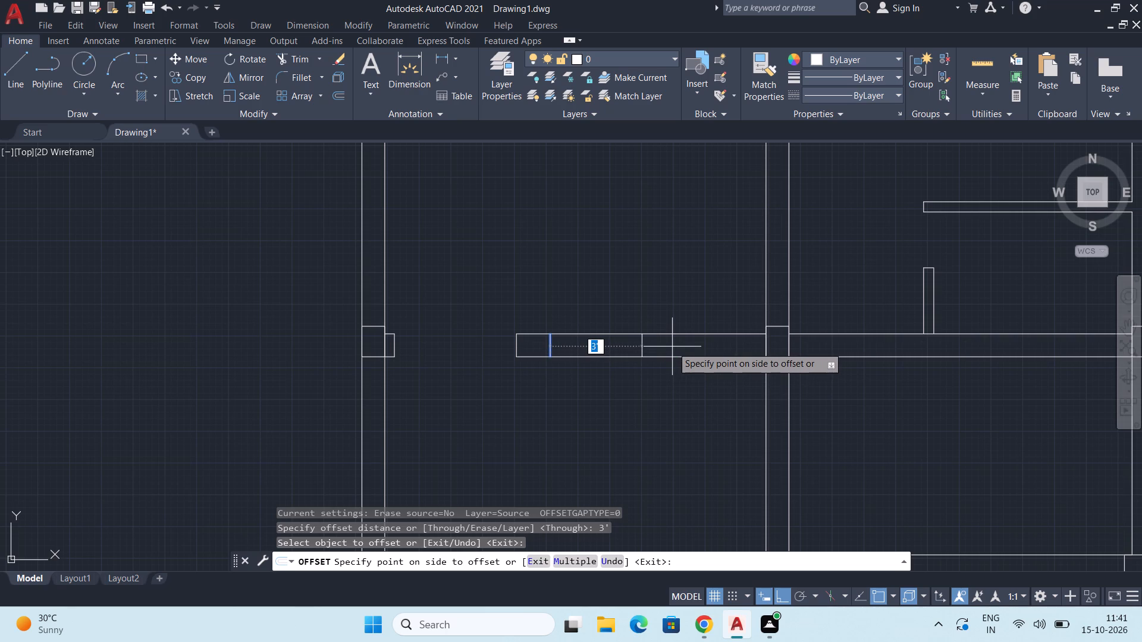
pyautogui.write("4'")
pyautogui.press('Return')
pyautogui.scroll(-3, 672, 347)
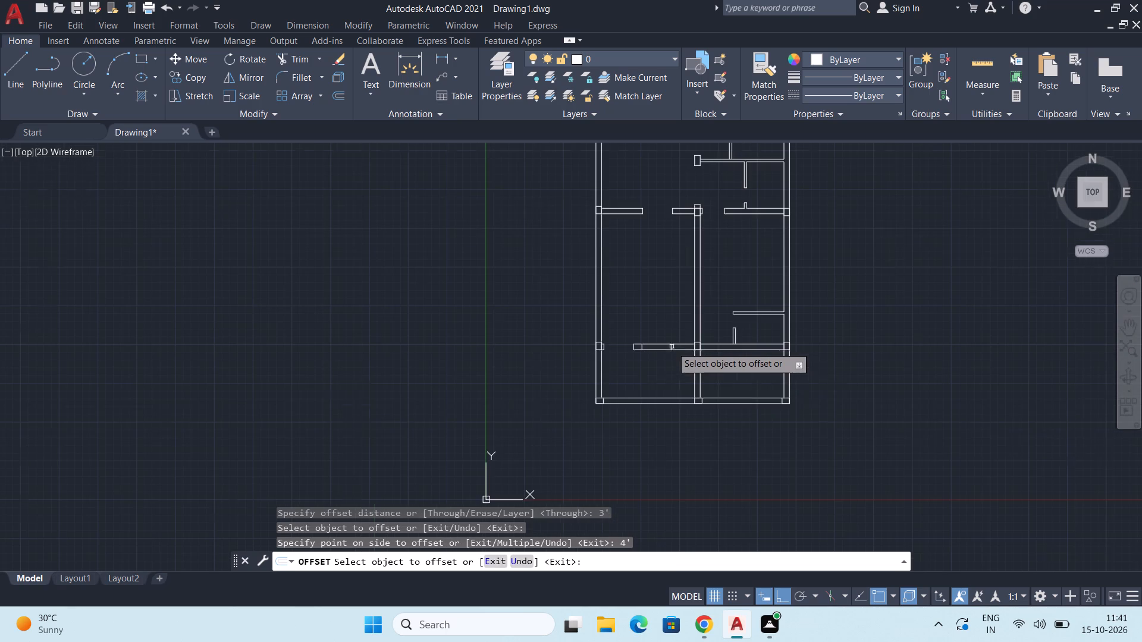
pyautogui.moveTo(663, 374); pyautogui.dragTo(641, 364, button='middle')
pyautogui.press('space')
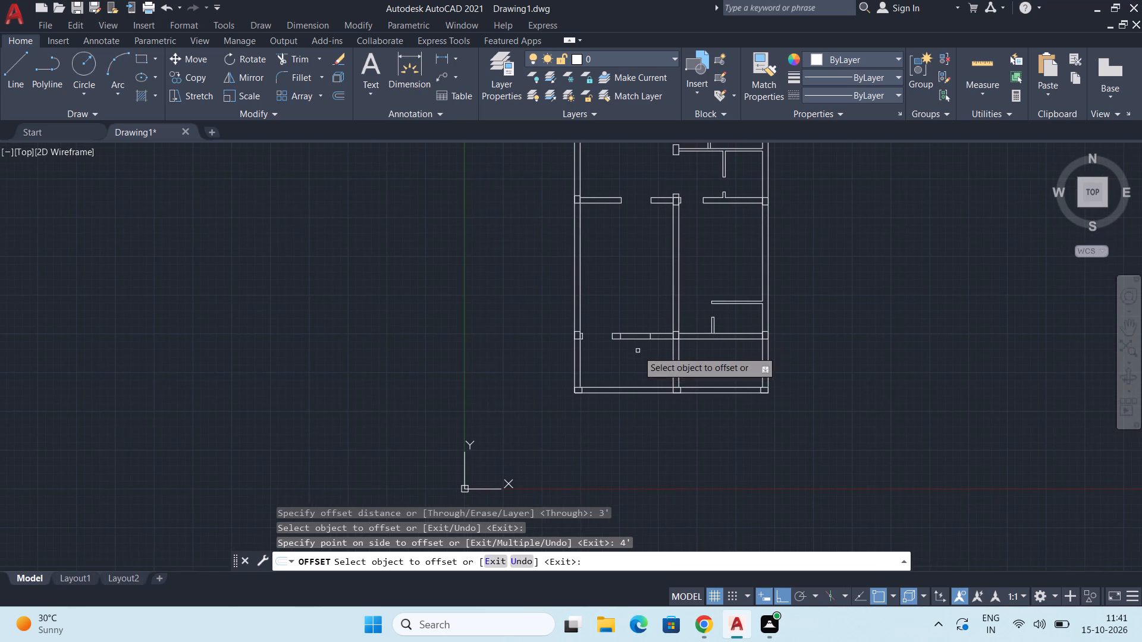
# Draw a horizontal centre line between the two cross lines of the 4' segment in the lower-left room's wall.
pyautogui.scroll(4, 638, 350)
pyautogui.press('l')
pyautogui.press('Return')
pyautogui.scroll(2, 622, 278)
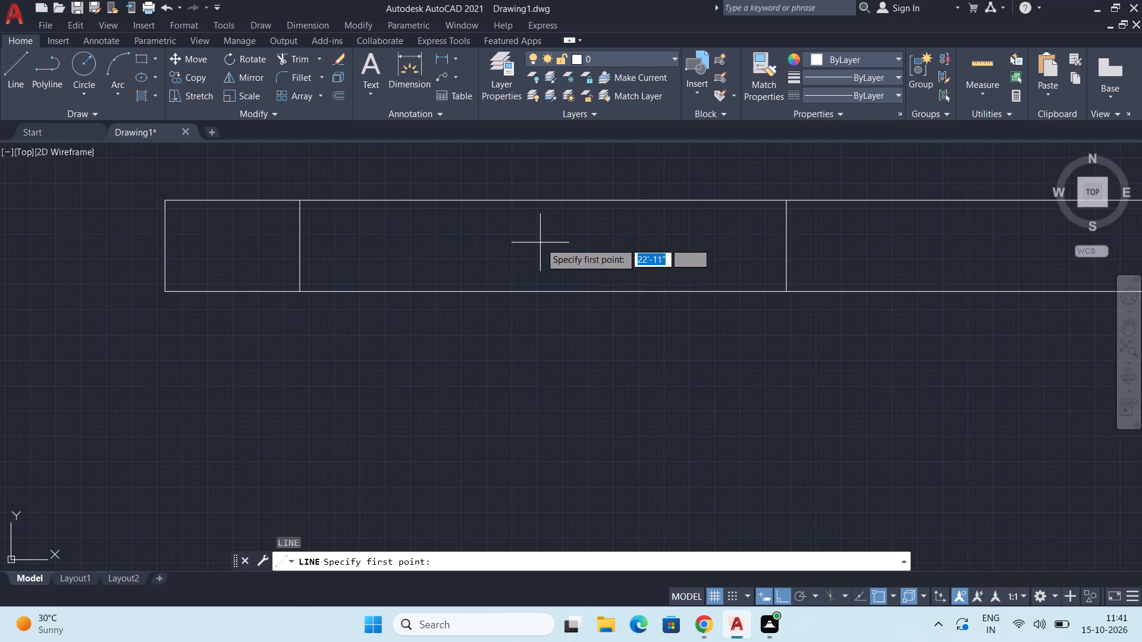
pyautogui.moveTo(547, 247); pyautogui.dragTo(587, 289, button='middle')
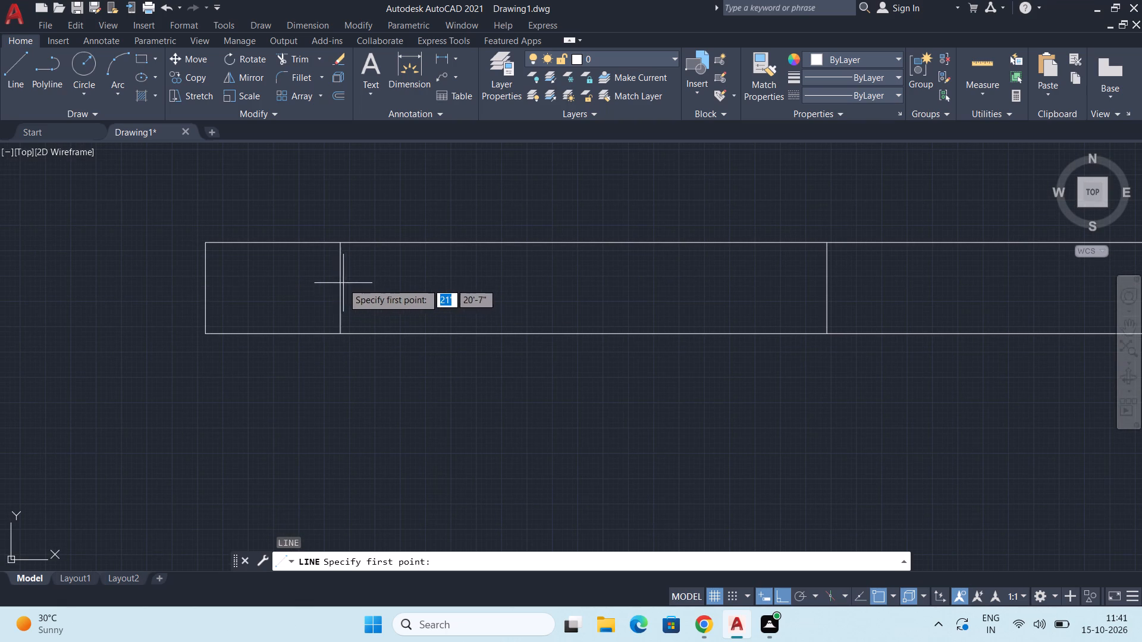
pyautogui.click(341, 286)
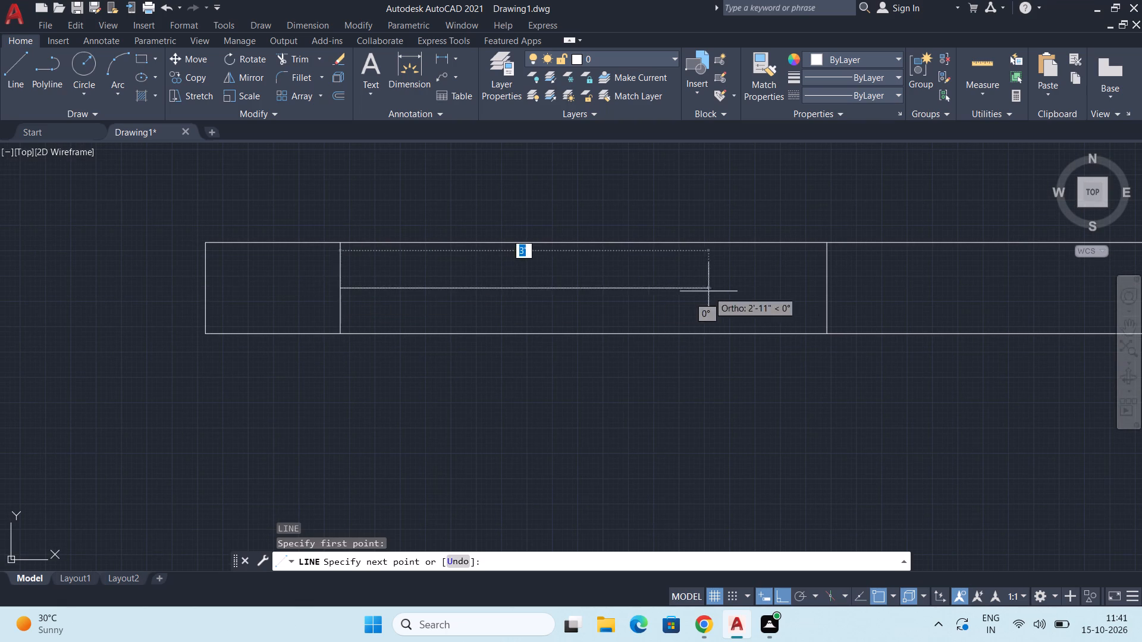
pyautogui.click(831, 288)
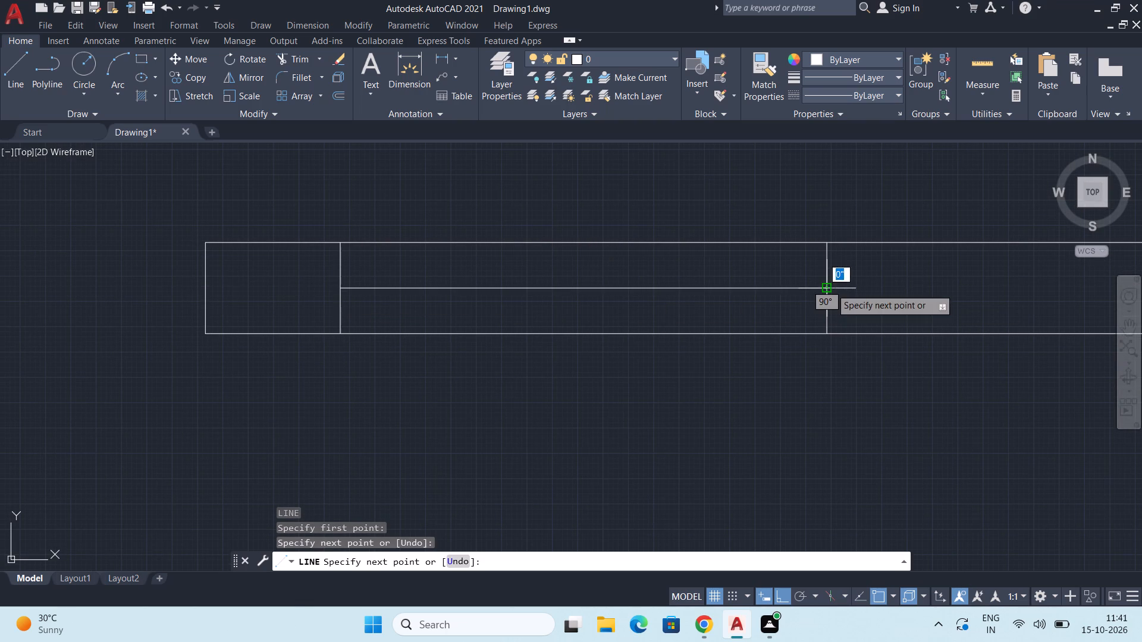
pyautogui.press('Escape')
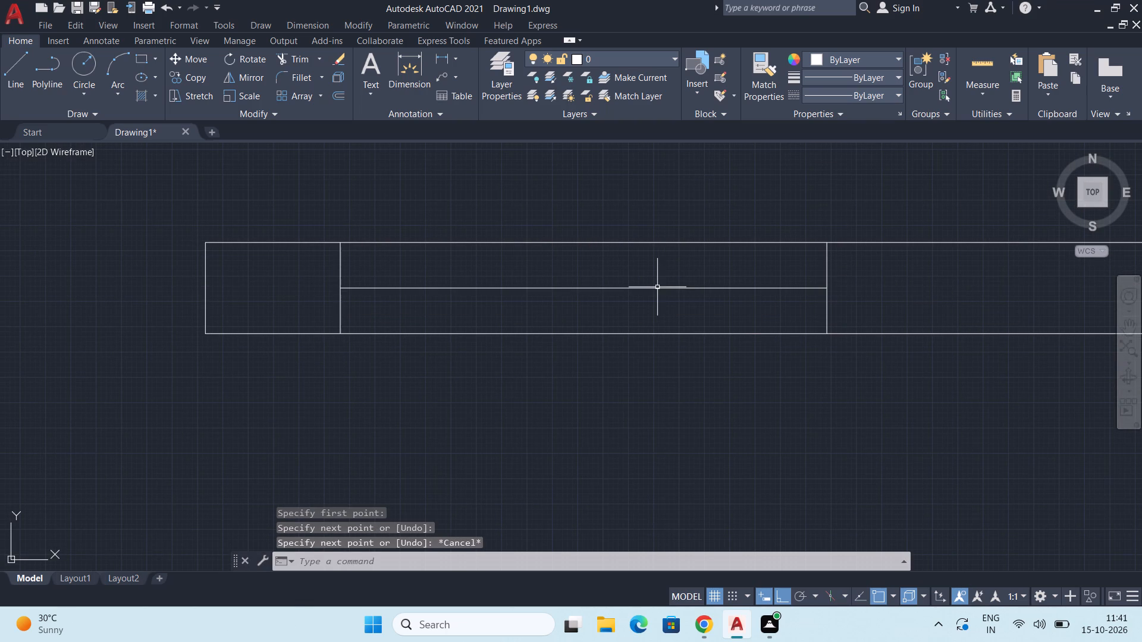
# Offset the segment's horizontal centre line 1" to both sides, above and below.
pyautogui.write('OFF')
pyautogui.press('Return')
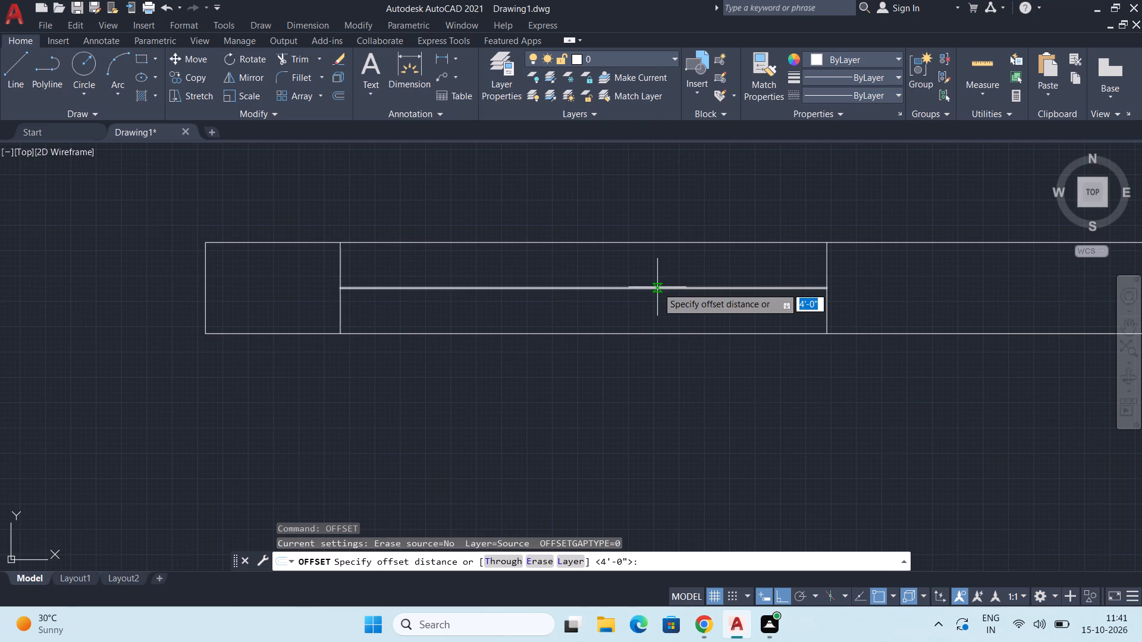
pyautogui.write('1"')
pyautogui.press('Return')
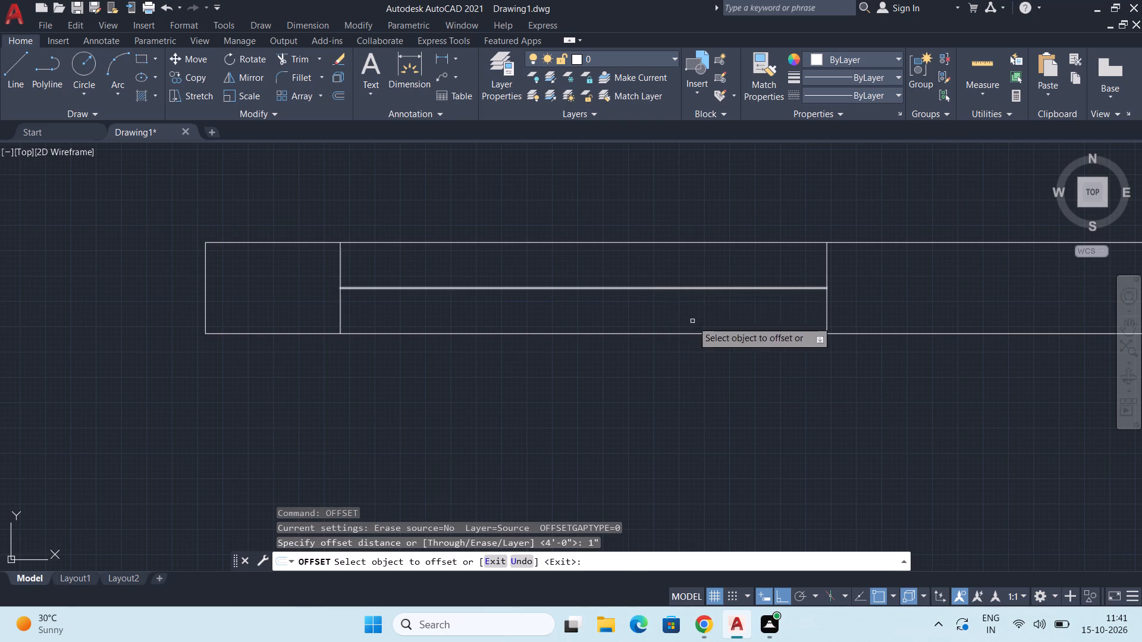
pyautogui.click(680, 288)
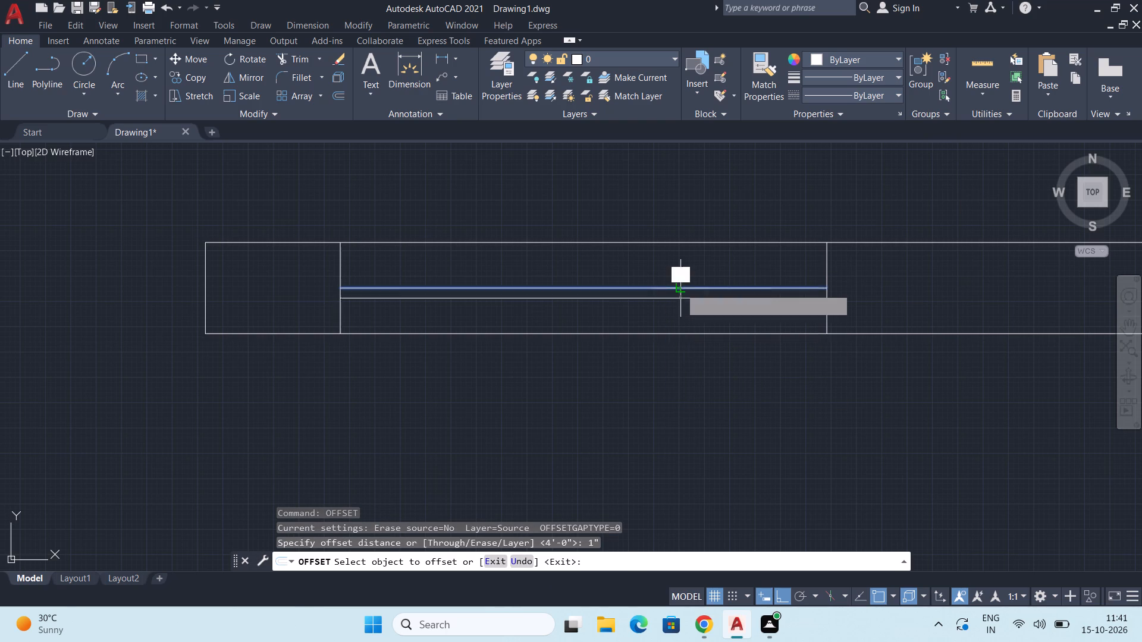
pyautogui.click(688, 267)
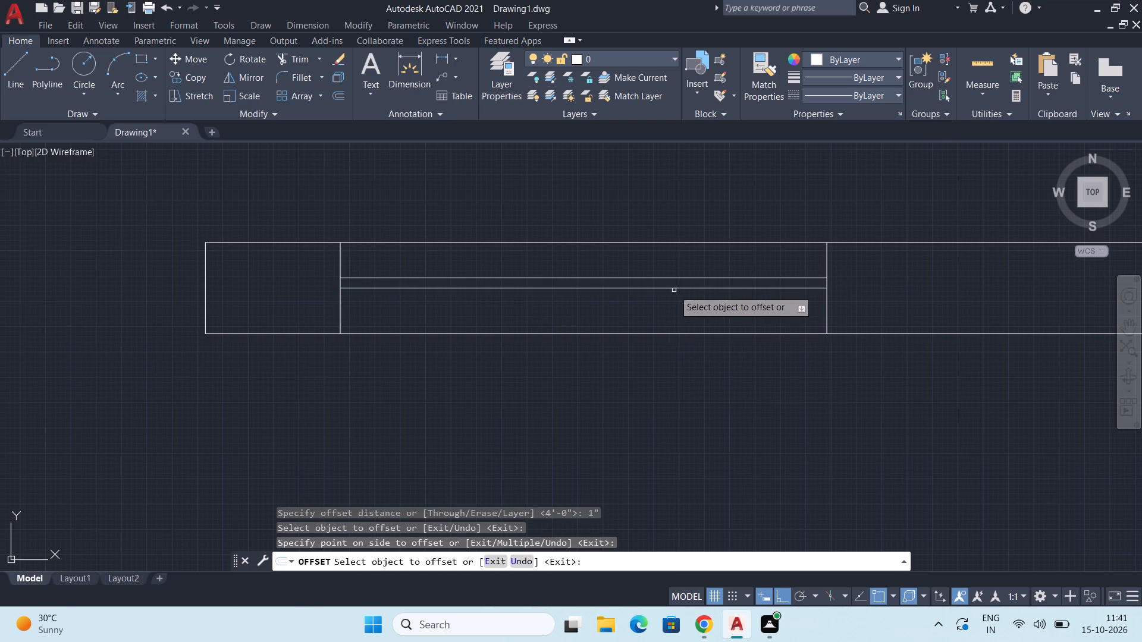
pyautogui.click(678, 288)
pyautogui.click(660, 316)
pyautogui.press('space')
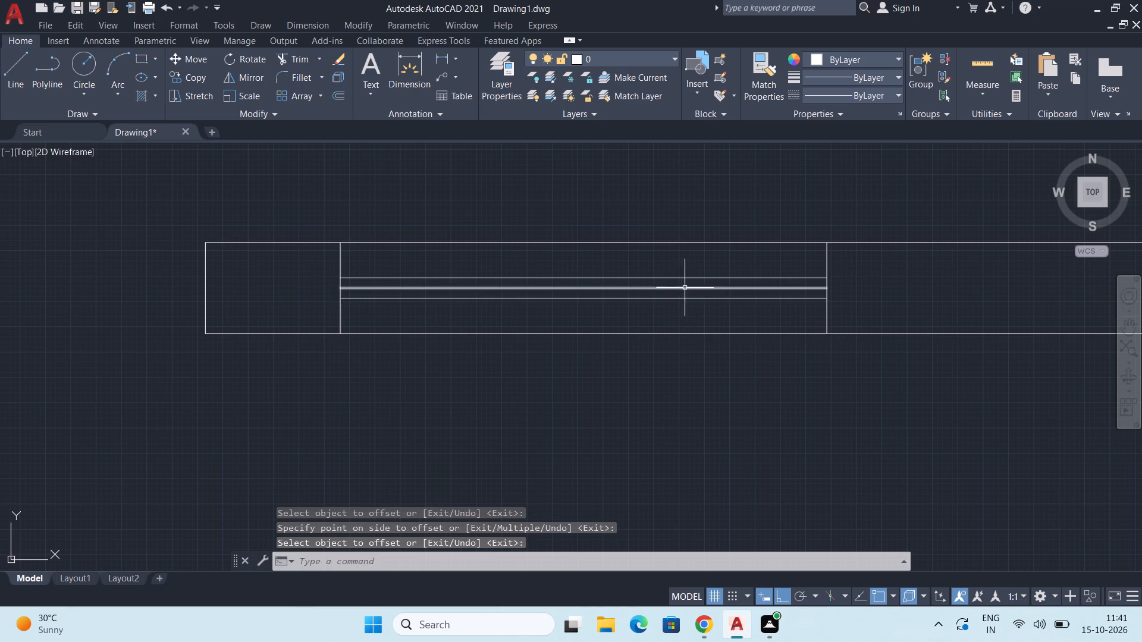
# Delete the original centre line between the two offset lines.
pyautogui.click(677, 289)
pyautogui.press('Delete')
# Copy the four-line 4' window, with Ortho off, into the upper-right room's top wall, just right of its left corner column.
pyautogui.scroll(-3, 678, 287)
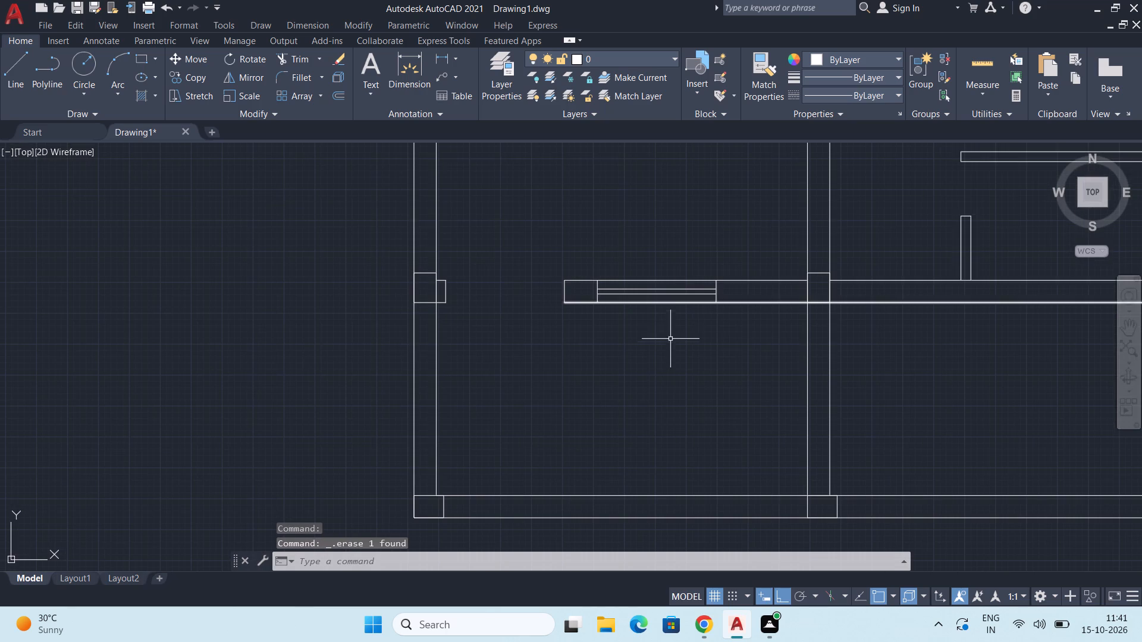
pyautogui.middleClick(670, 341)
pyautogui.scroll(1, 574, 269)
pyautogui.moveTo(616, 294); pyautogui.dragTo(573, 283, button='middle')
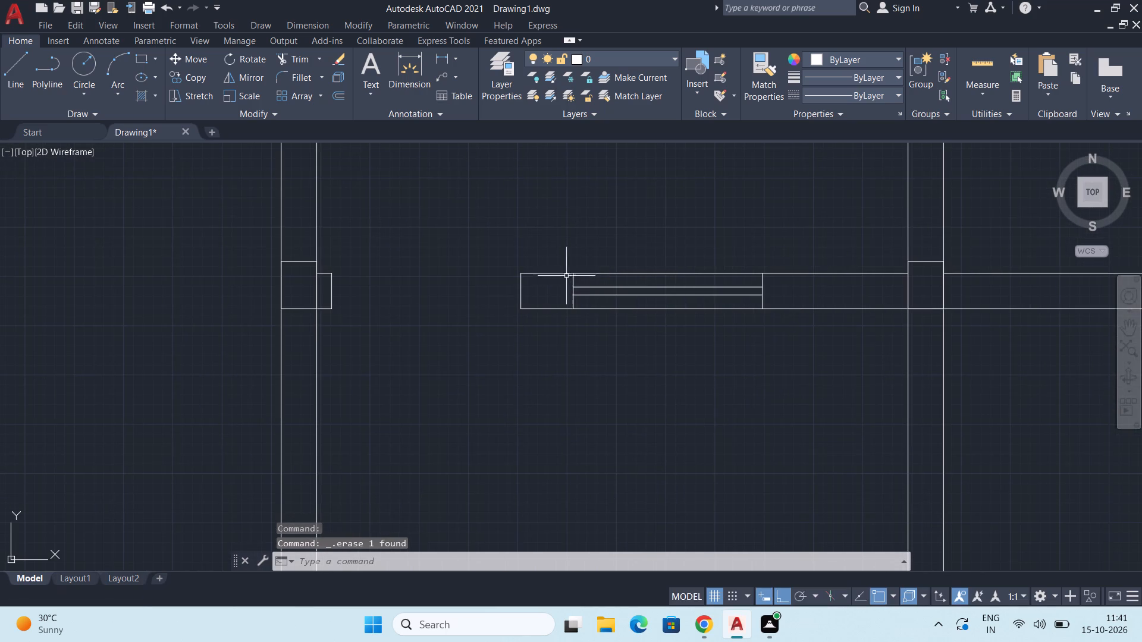
pyautogui.moveTo(554, 247); pyautogui.dragTo(570, 250)
pyautogui.click(832, 385)
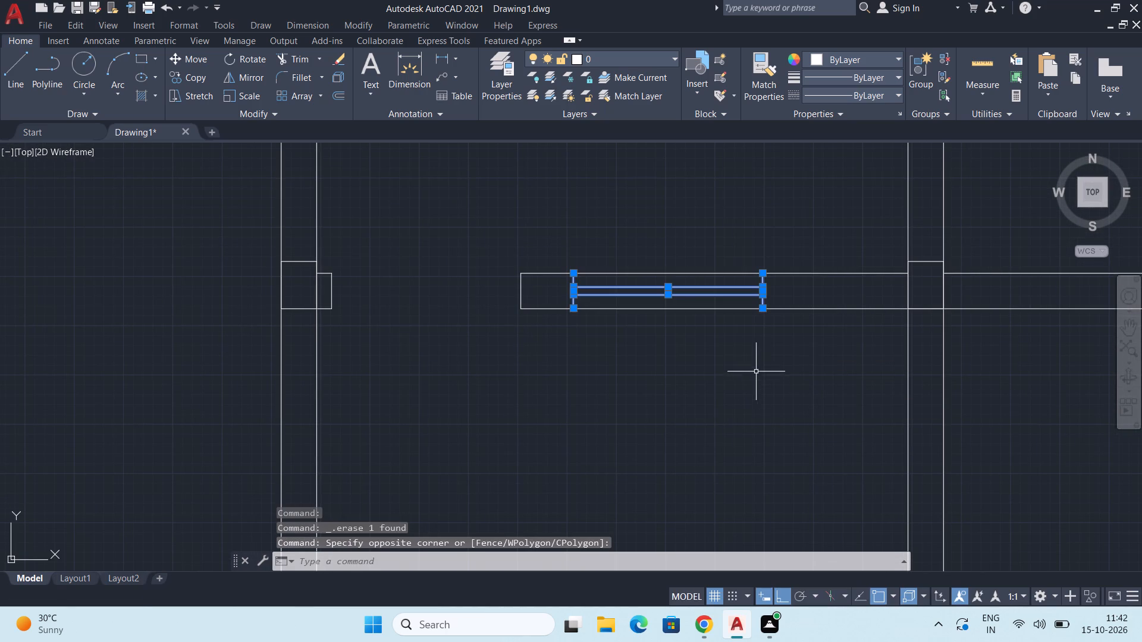
pyautogui.press('c')
pyautogui.press('o')
pyautogui.press('Return')
pyautogui.moveTo(541, 313); pyautogui.dragTo(561, 329, button='middle')
pyautogui.moveTo(634, 315); pyautogui.dragTo(645, 344, button='middle')
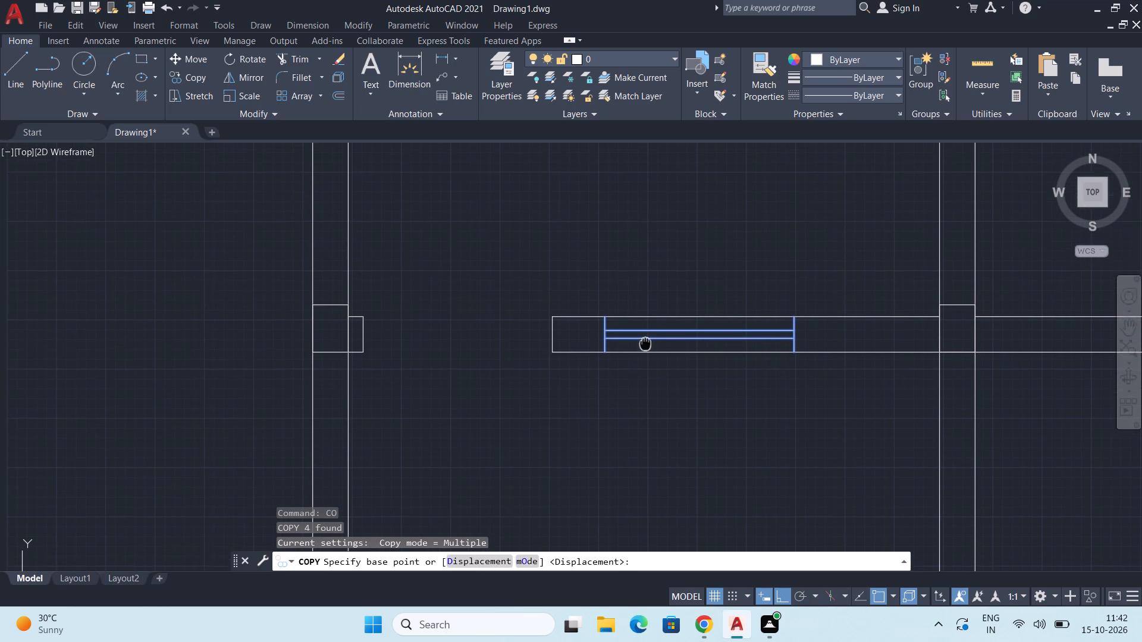
pyautogui.moveTo(645, 344); pyautogui.dragTo(560, 422, button='middle')
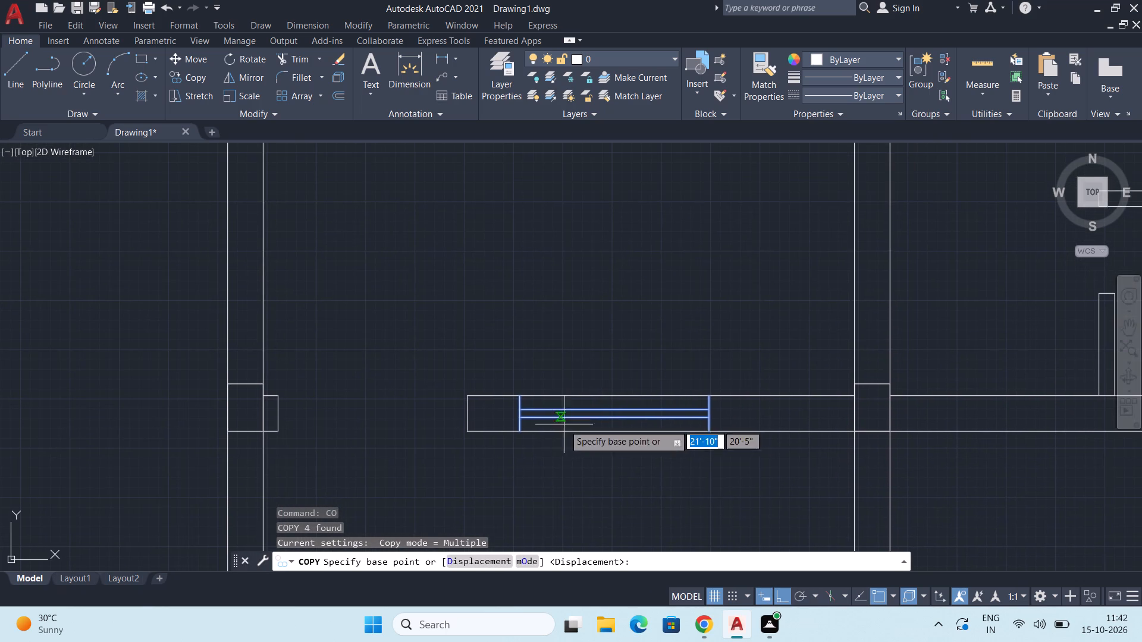
pyautogui.click(517, 430)
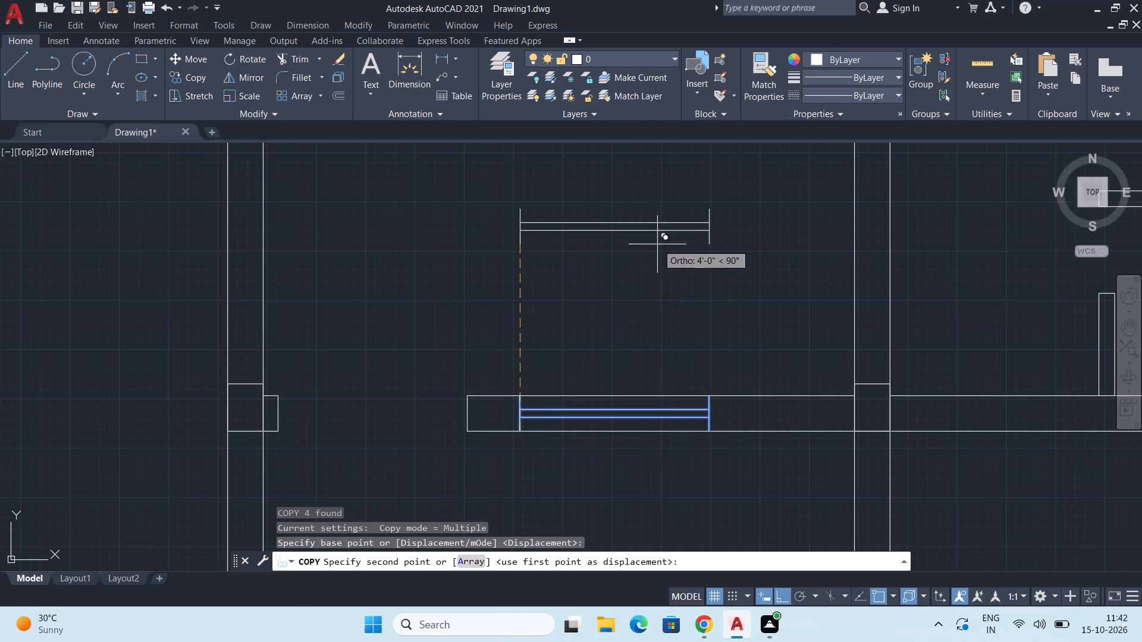
pyautogui.scroll(-2, 658, 244)
pyautogui.moveTo(669, 240); pyautogui.dragTo(589, 391, button='middle')
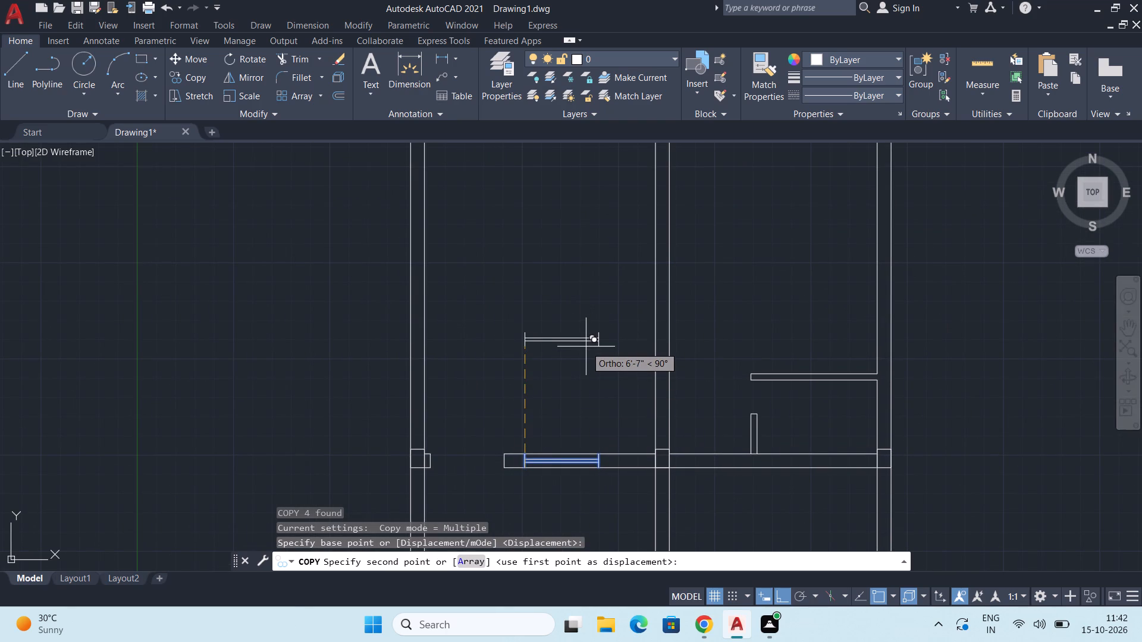
pyautogui.press('F8')
pyautogui.scroll(-1, 627, 276)
pyautogui.moveTo(644, 263); pyautogui.dragTo(530, 398, button='middle')
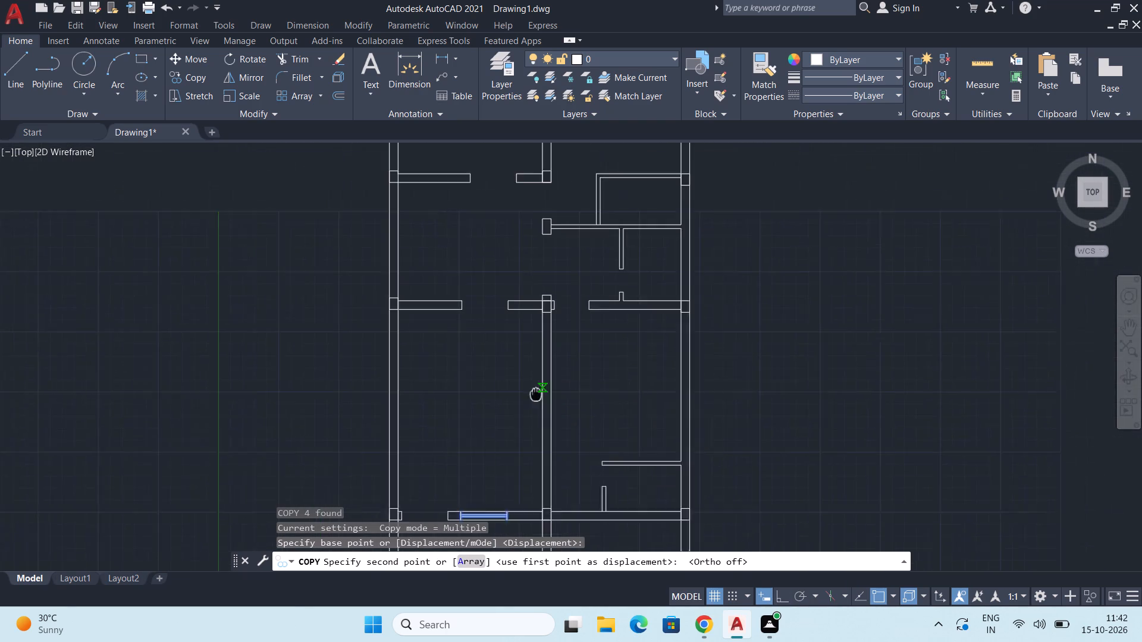
pyautogui.moveTo(530, 398); pyautogui.dragTo(529, 399, button='middle')
pyautogui.moveTo(648, 222); pyautogui.dragTo(636, 273, button='middle')
pyautogui.scroll(-1, 637, 270)
pyautogui.moveTo(577, 237); pyautogui.dragTo(570, 301, button='middle')
pyautogui.scroll(3, 582, 217)
pyautogui.scroll(1, 513, 253)
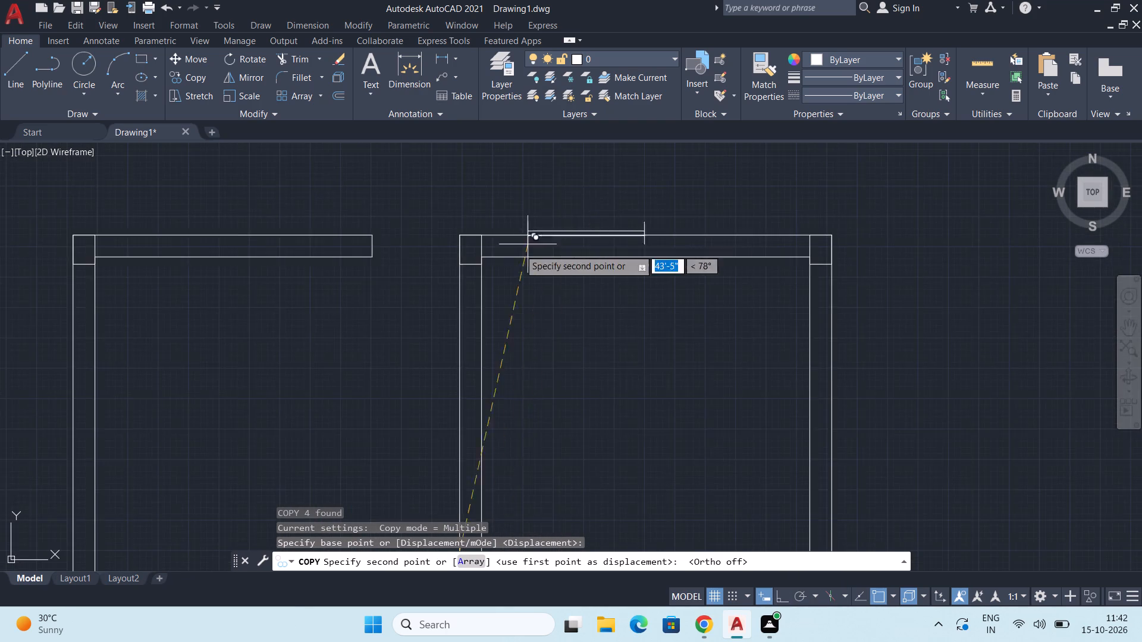
pyautogui.moveTo(487, 281); pyautogui.dragTo(559, 298, button='middle')
pyautogui.scroll(2, 543, 305)
pyautogui.moveTo(543, 310); pyautogui.dragTo(539, 443, button='middle')
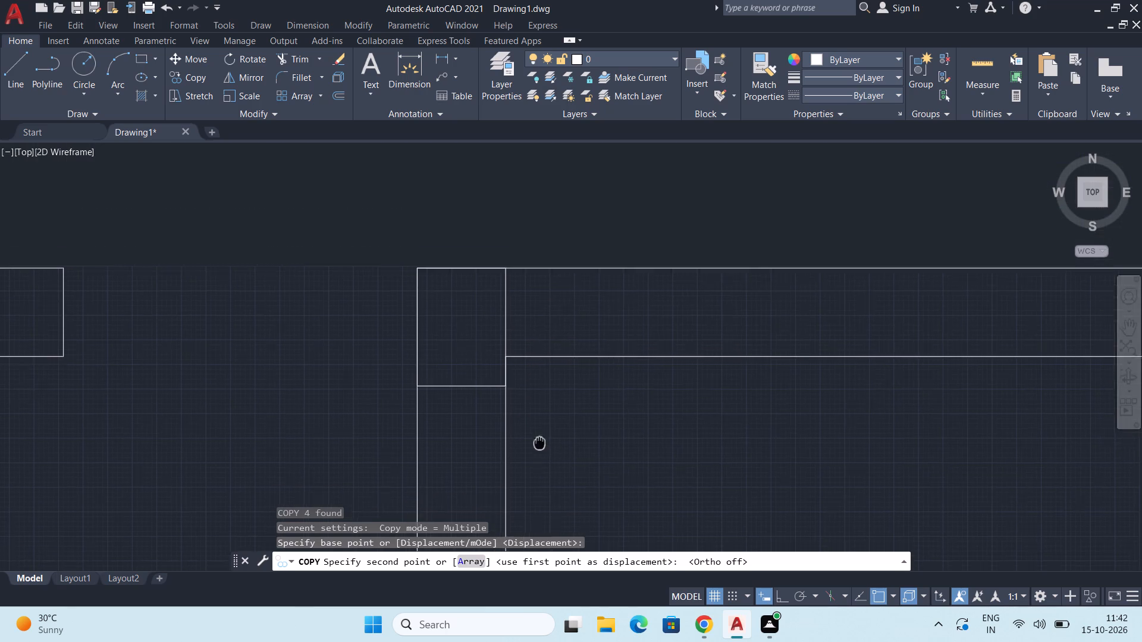
pyautogui.moveTo(539, 443); pyautogui.dragTo(538, 449, button='middle')
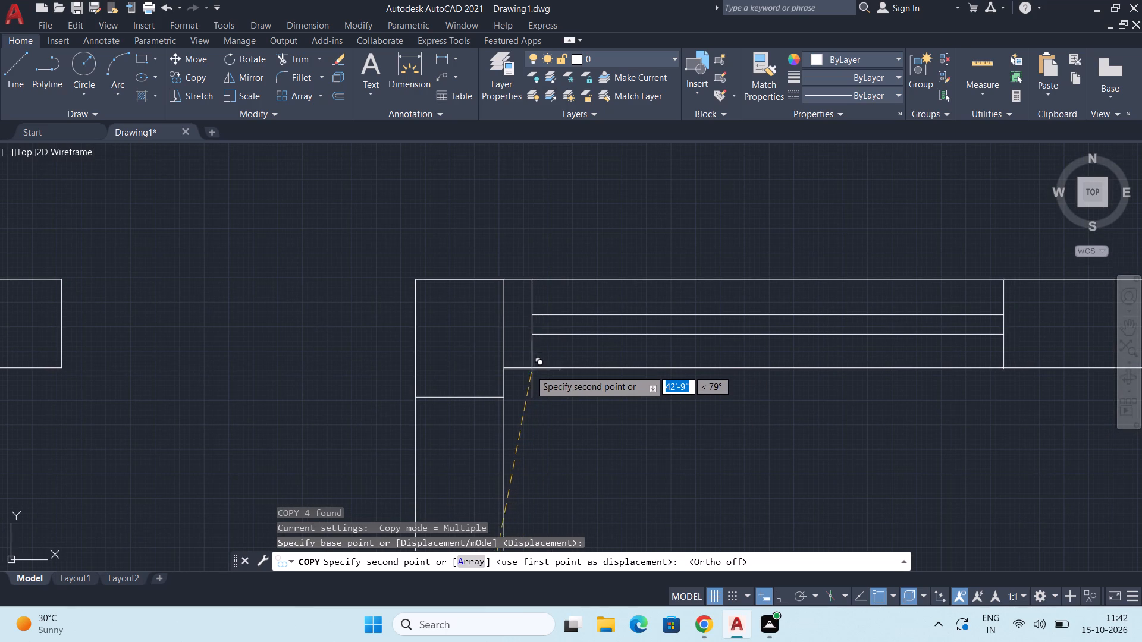
pyautogui.scroll(1, 527, 373)
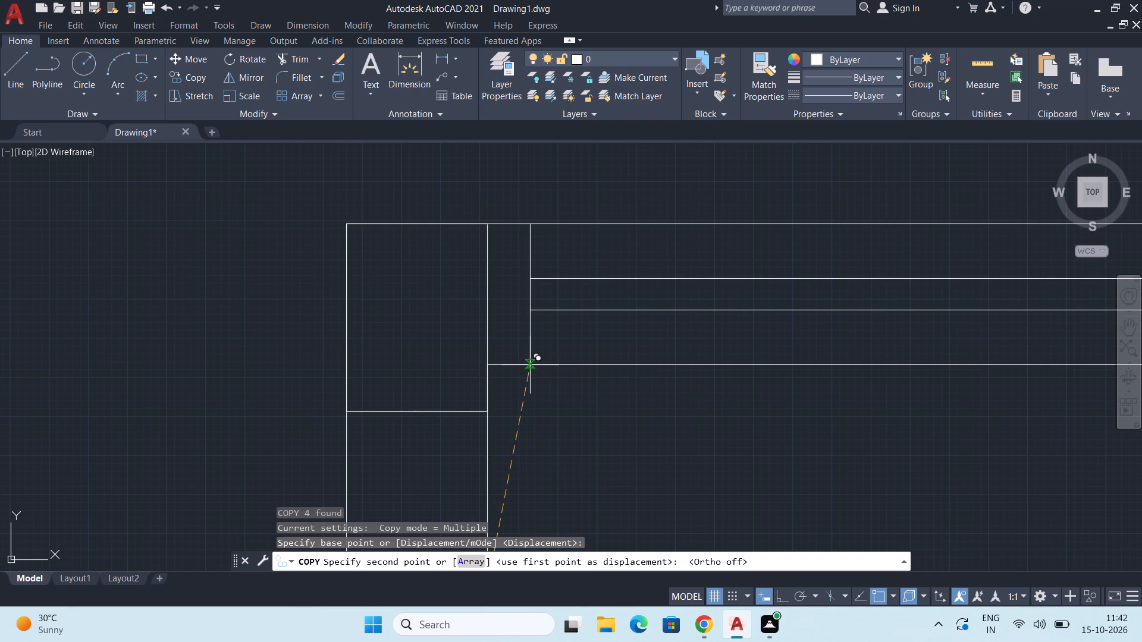
pyautogui.click(530, 365)
# Place another copy of the 4' window in the empty space left of the floor plan.
pyautogui.scroll(-3, 538, 364)
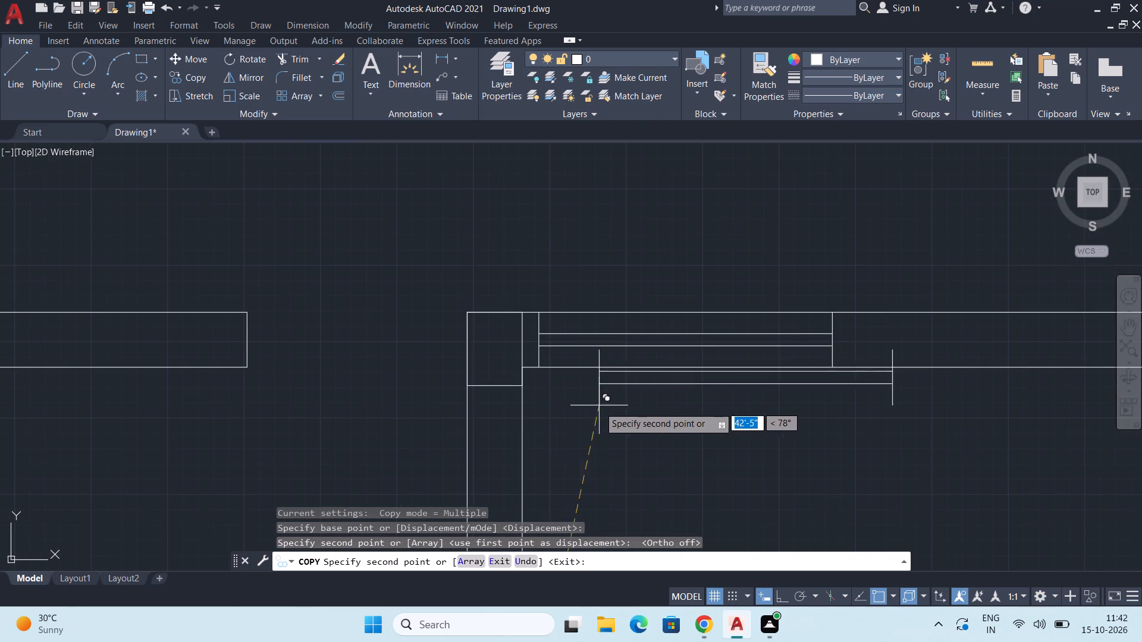
pyautogui.scroll(-1, 610, 421)
pyautogui.moveTo(611, 424); pyautogui.dragTo(579, 369, button='middle')
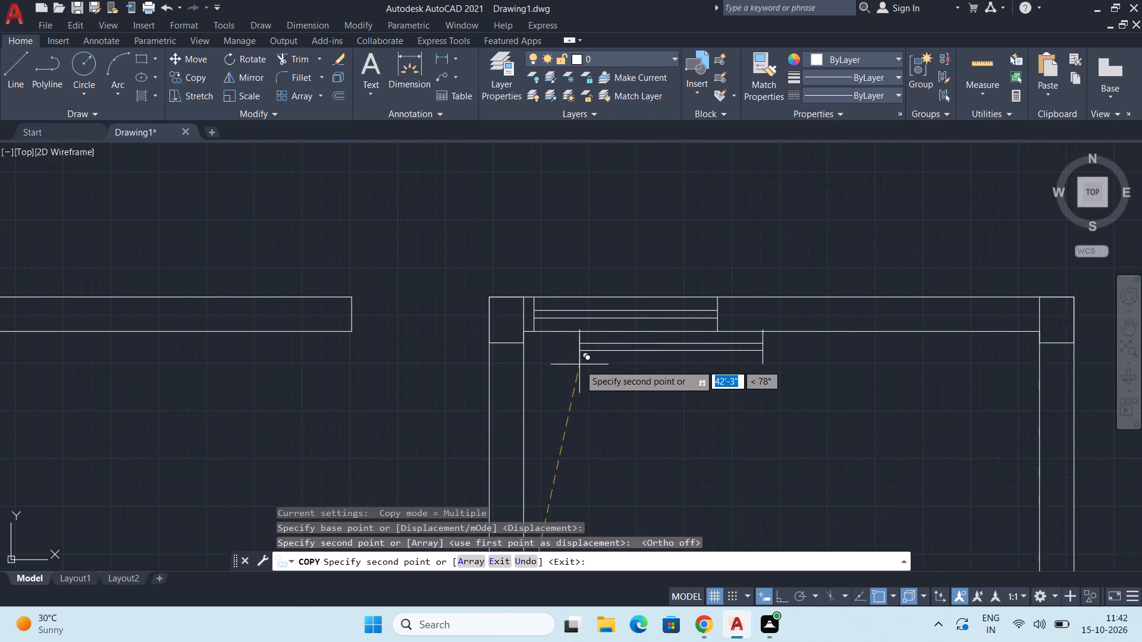
pyautogui.scroll(-2, 579, 364)
pyautogui.moveTo(550, 405); pyautogui.dragTo(638, 288, button='middle')
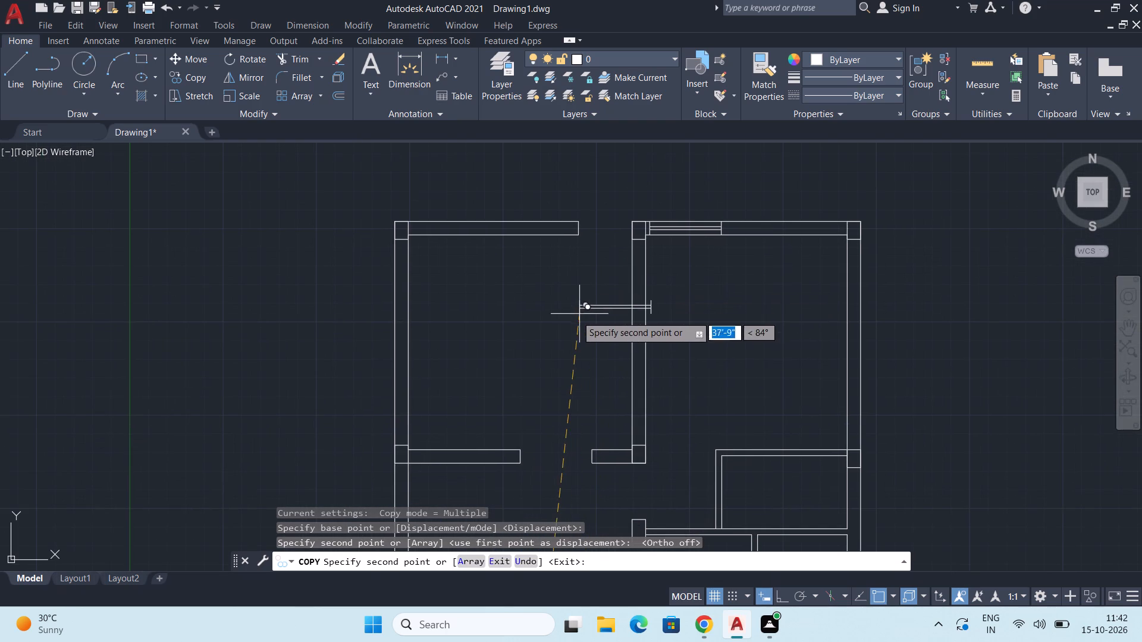
pyautogui.scroll(-2, 580, 316)
pyautogui.moveTo(605, 355); pyautogui.dragTo(630, 273, button='middle')
pyautogui.scroll(-1, 626, 279)
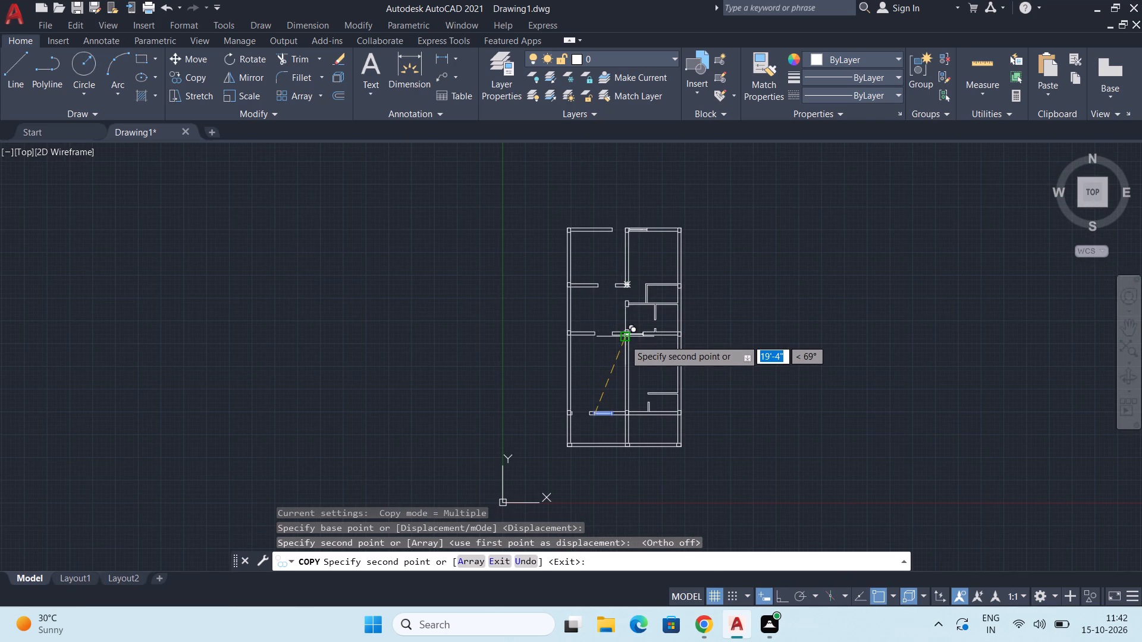
pyautogui.moveTo(624, 339); pyautogui.dragTo(614, 359, button='middle')
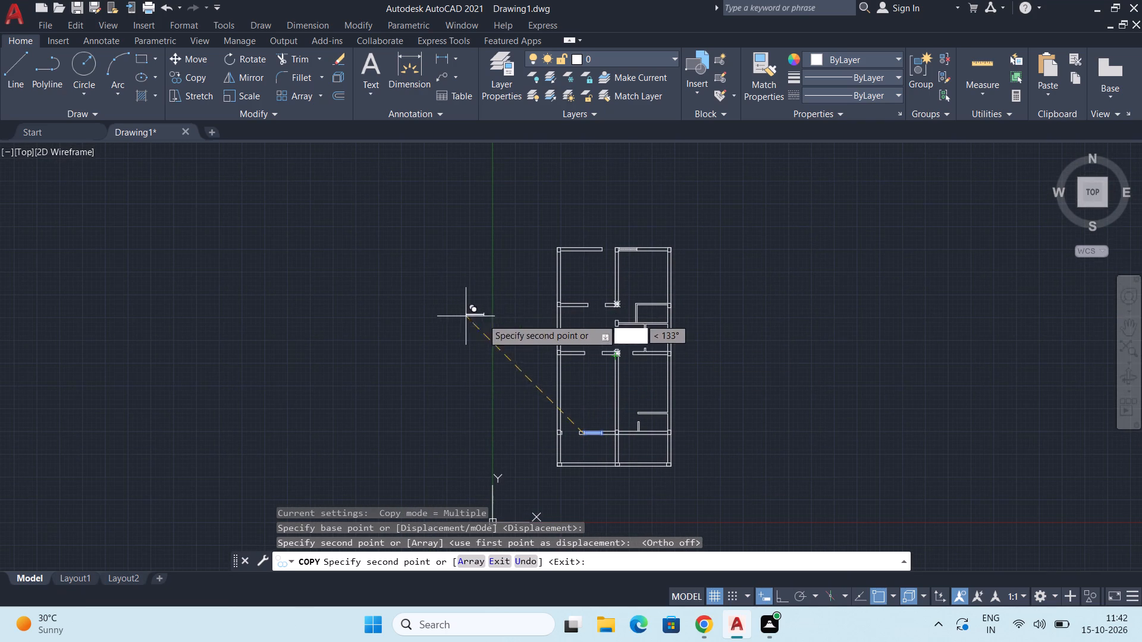
pyautogui.click(507, 319)
pyautogui.press('Escape')
# Rotate the loose window copy 90° to vertical about the upper end of its left end line.
pyautogui.scroll(2, 522, 311)
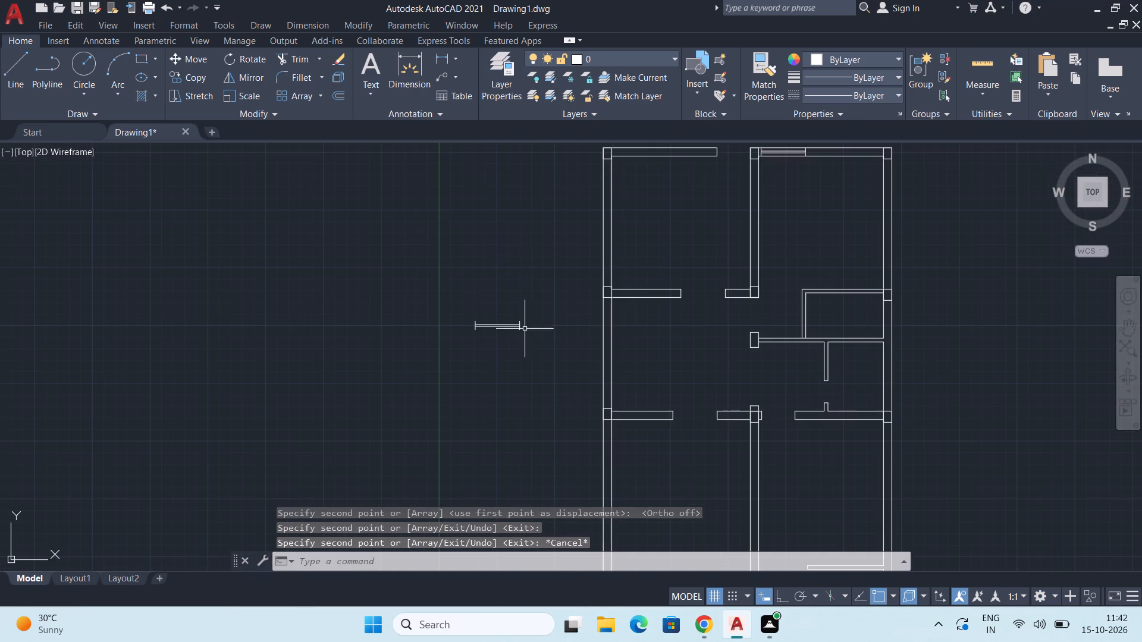
pyautogui.click(466, 304)
pyautogui.click(549, 395)
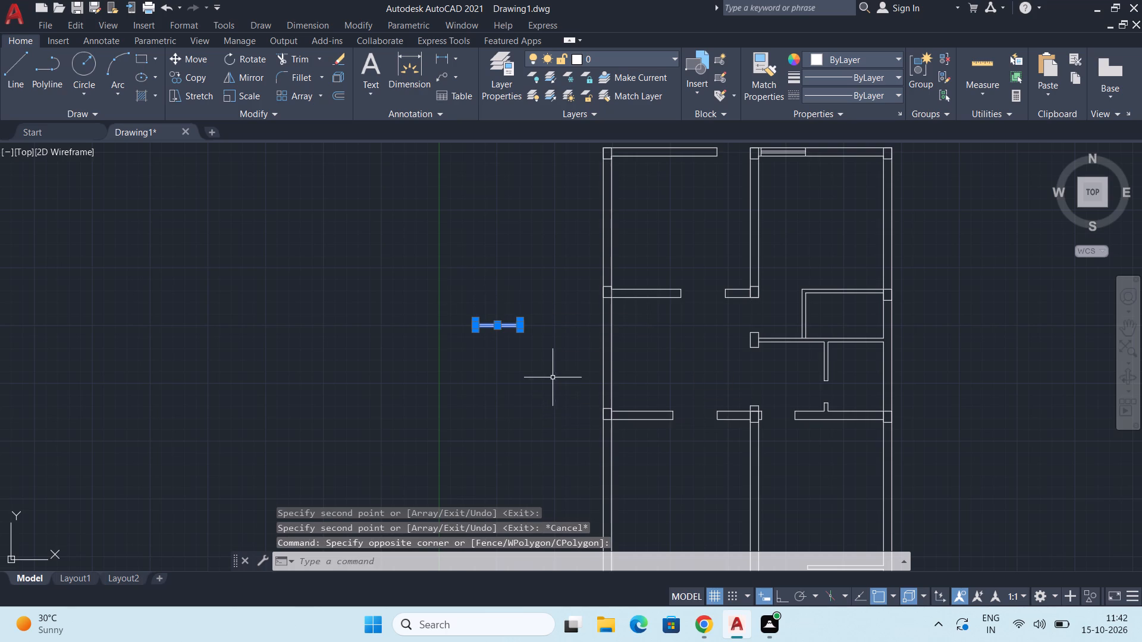
pyautogui.press('r')
pyautogui.press('o')
pyautogui.press('Return')
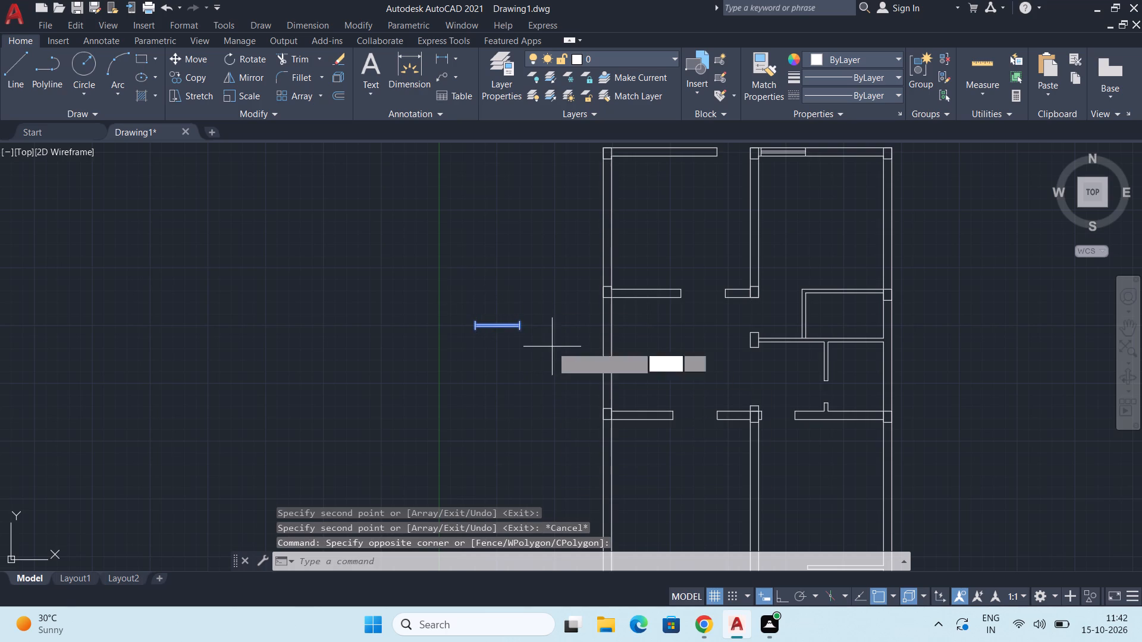
pyautogui.click(472, 317)
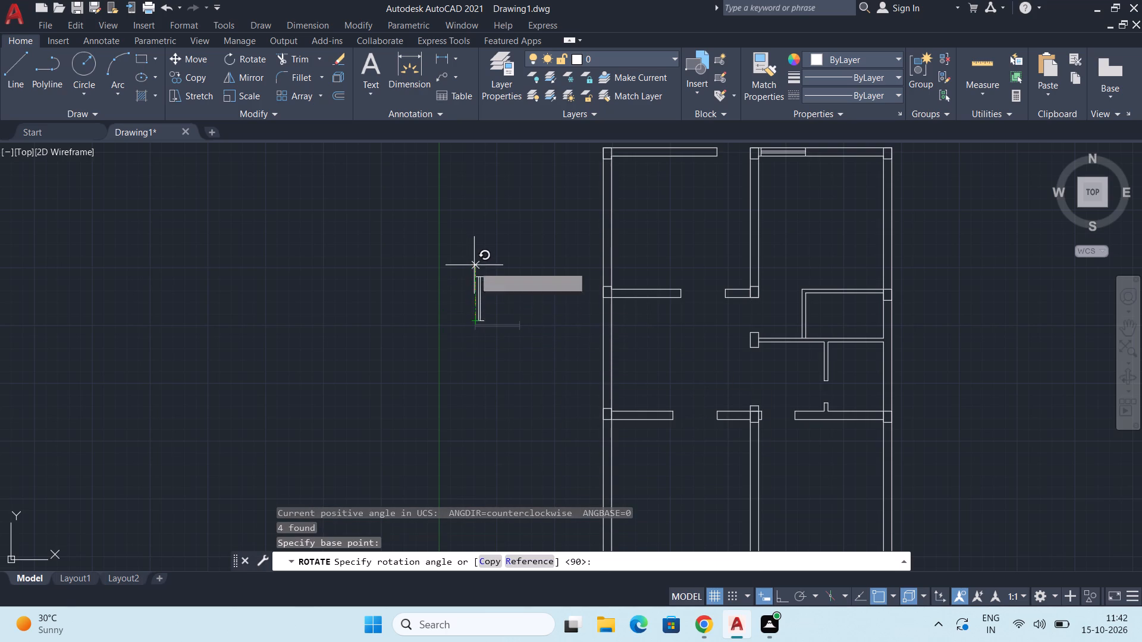
pyautogui.click(478, 246)
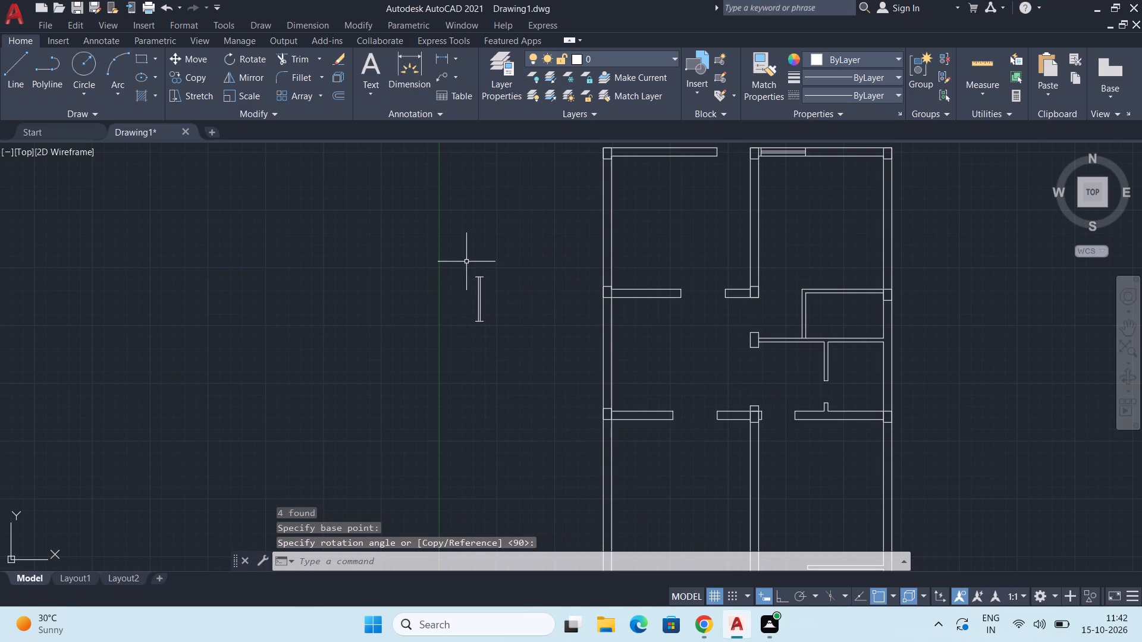
# Copy the vertical 4' window from its lower-right corner into the upper-left room's outer wall, just above the room's lower corner column.
pyautogui.click(466, 261)
pyautogui.click(513, 379)
pyautogui.press('c')
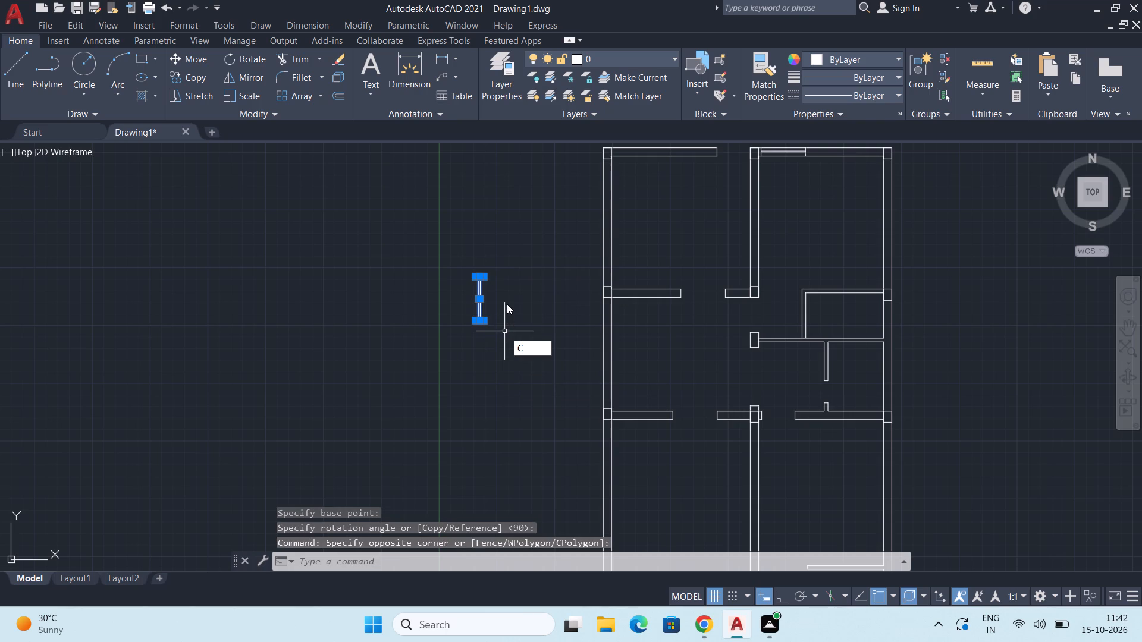
pyautogui.press('o')
pyautogui.press('Return')
pyautogui.moveTo(492, 291); pyautogui.dragTo(512, 364, button='middle')
pyautogui.scroll(2, 497, 418)
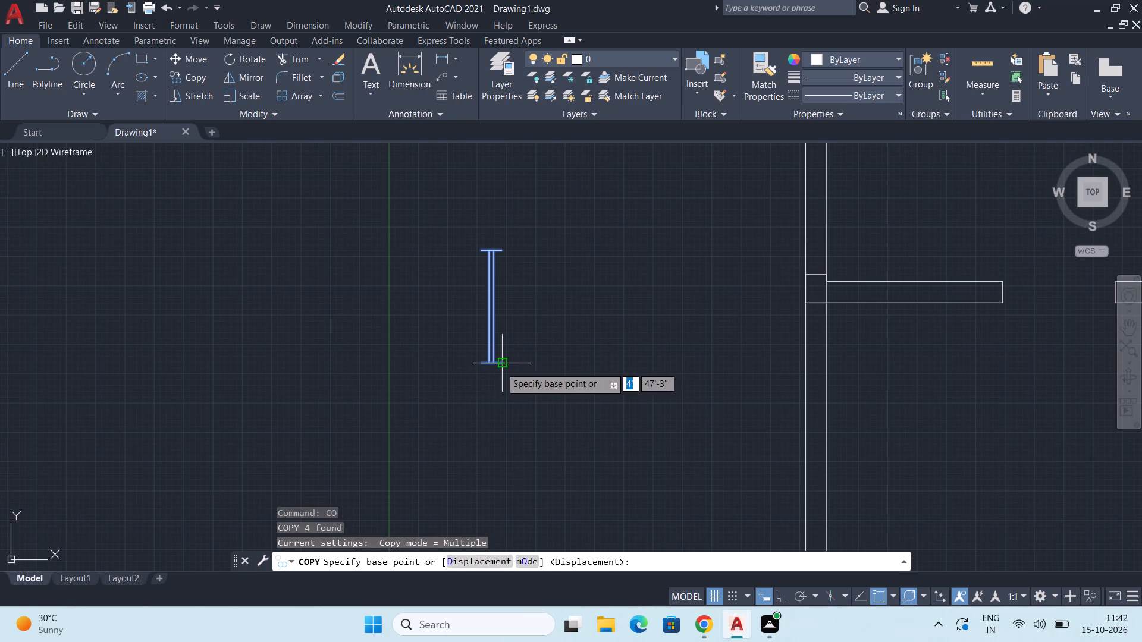
pyautogui.click(500, 367)
pyautogui.scroll(-2, 634, 301)
pyautogui.moveTo(635, 302); pyautogui.dragTo(575, 380, button='middle')
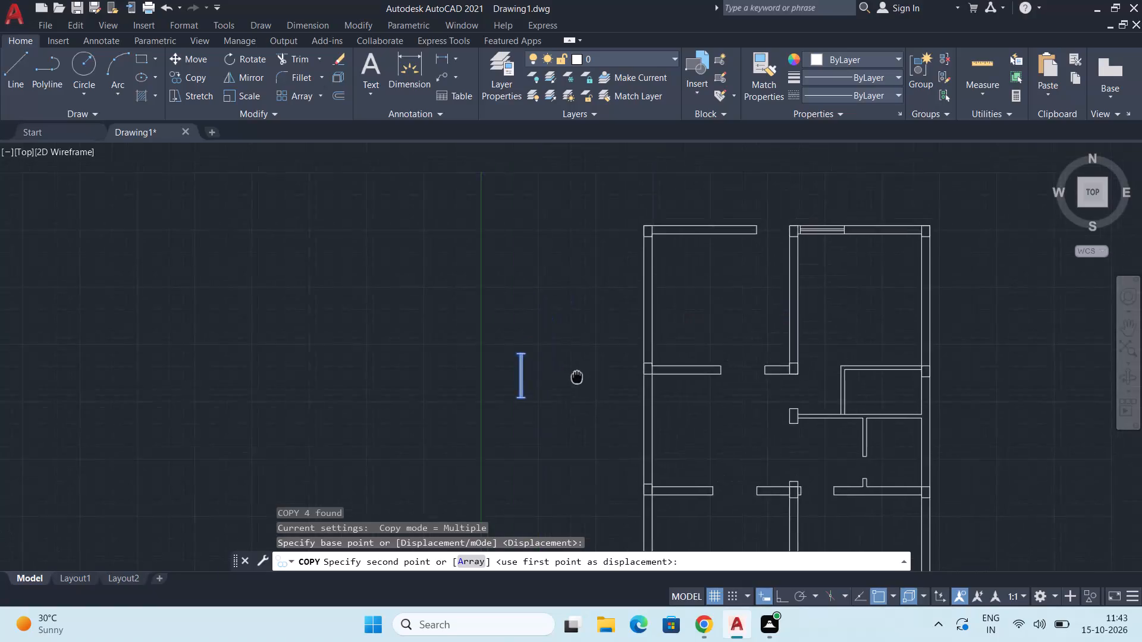
pyautogui.moveTo(575, 380); pyautogui.dragTo(547, 415, button='middle')
pyautogui.scroll(-1, 595, 356)
pyautogui.scroll(2, 617, 389)
pyautogui.moveTo(618, 385); pyautogui.dragTo(625, 366, button='middle')
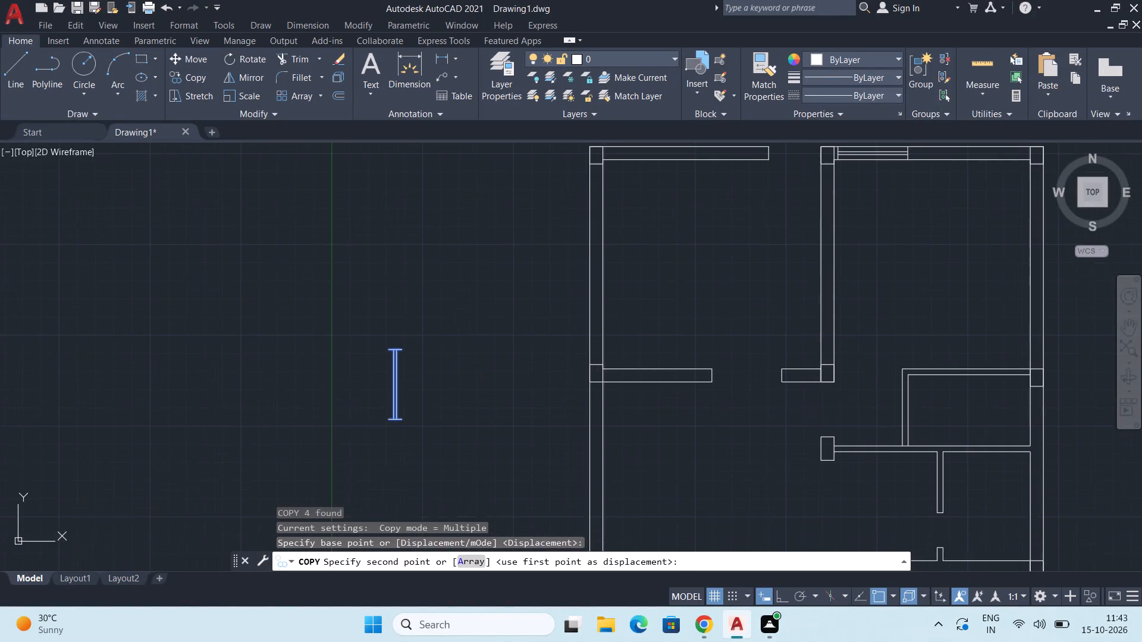
pyautogui.moveTo(625, 366); pyautogui.dragTo(625, 378, button='middle')
pyautogui.scroll(1, 622, 370)
pyautogui.moveTo(622, 374); pyautogui.dragTo(603, 364, button='middle')
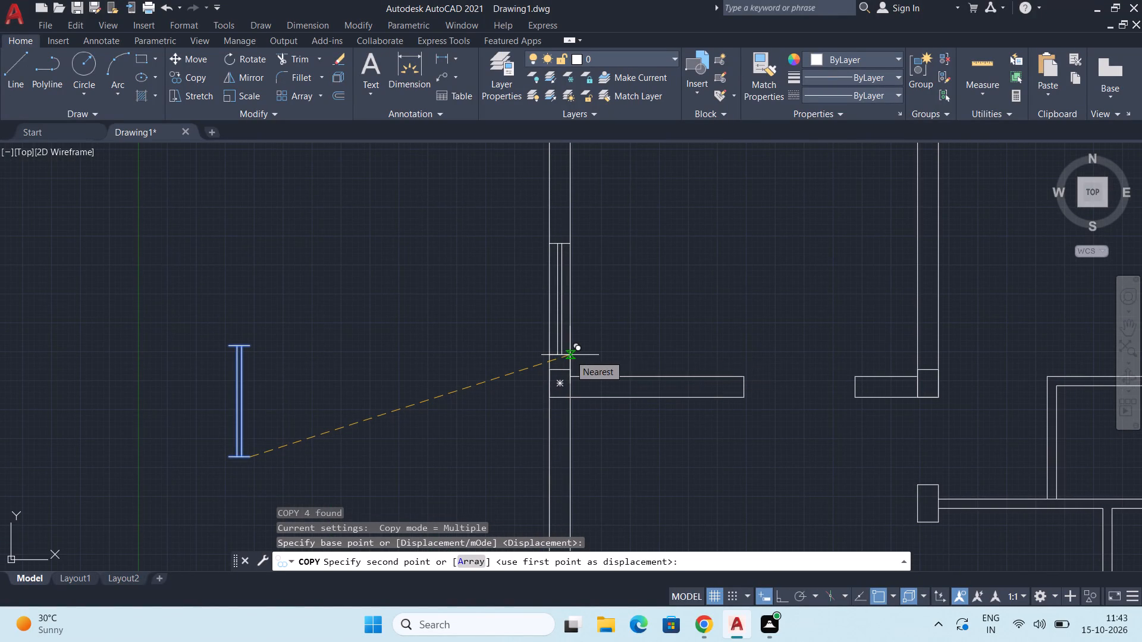
pyautogui.scroll(1, 570, 355)
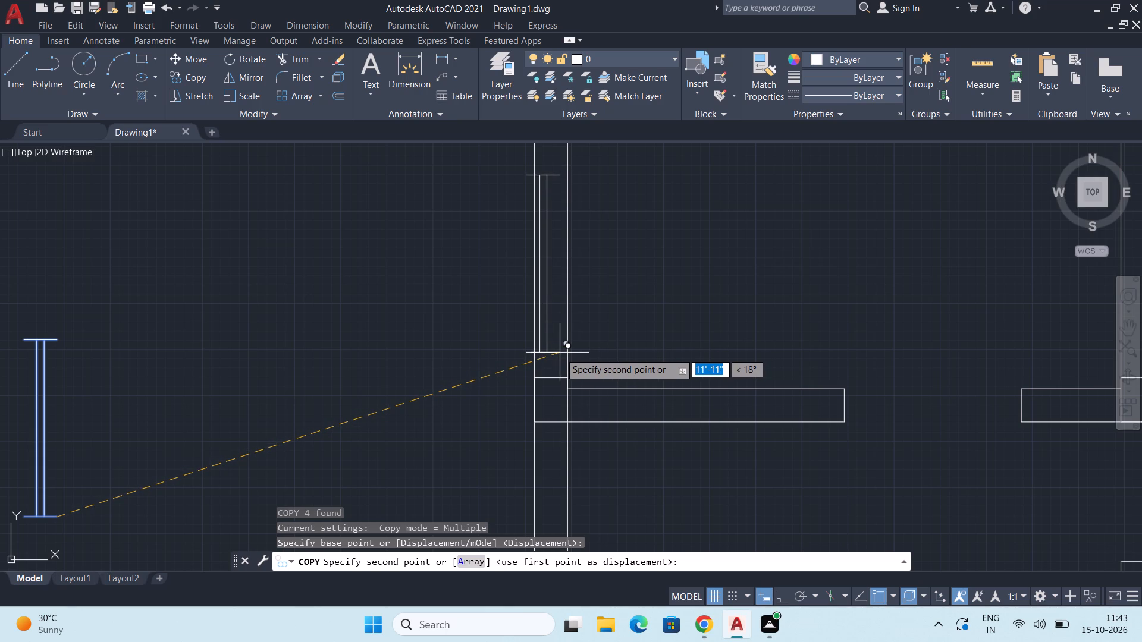
pyautogui.scroll(-1, 563, 372)
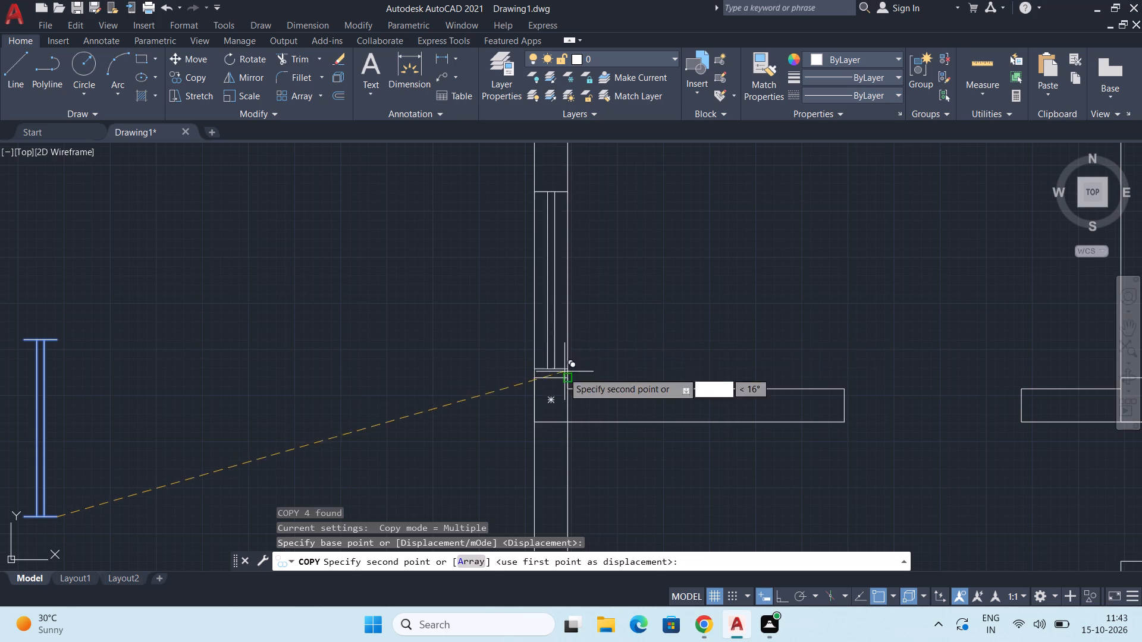
pyautogui.scroll(-1, 563, 372)
pyautogui.scroll(2, 563, 353)
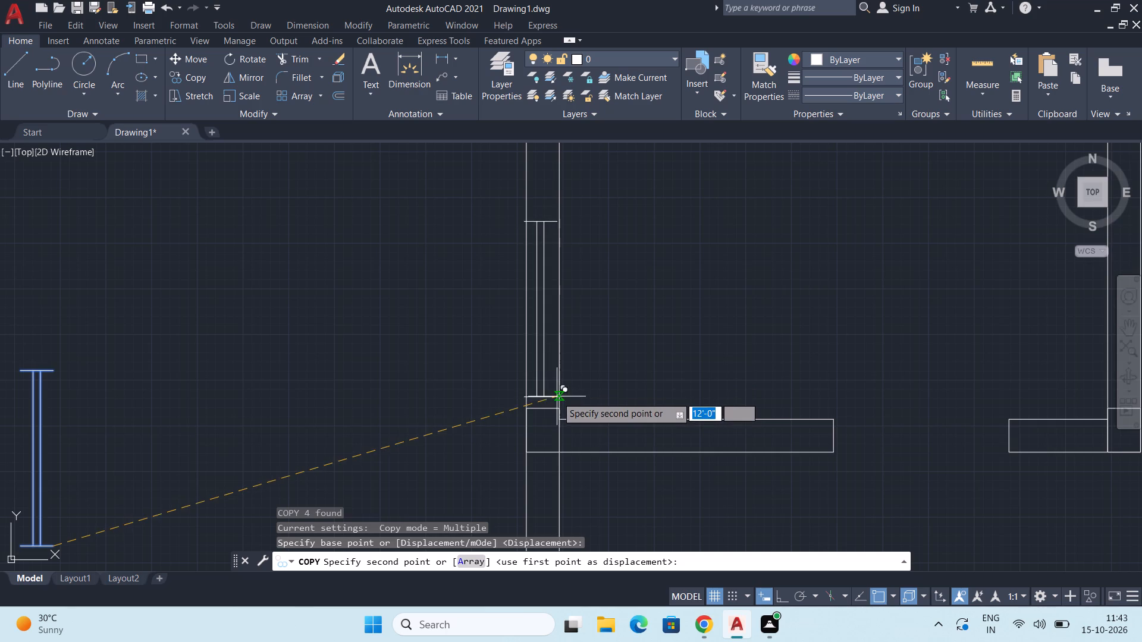
pyautogui.scroll(1, 557, 395)
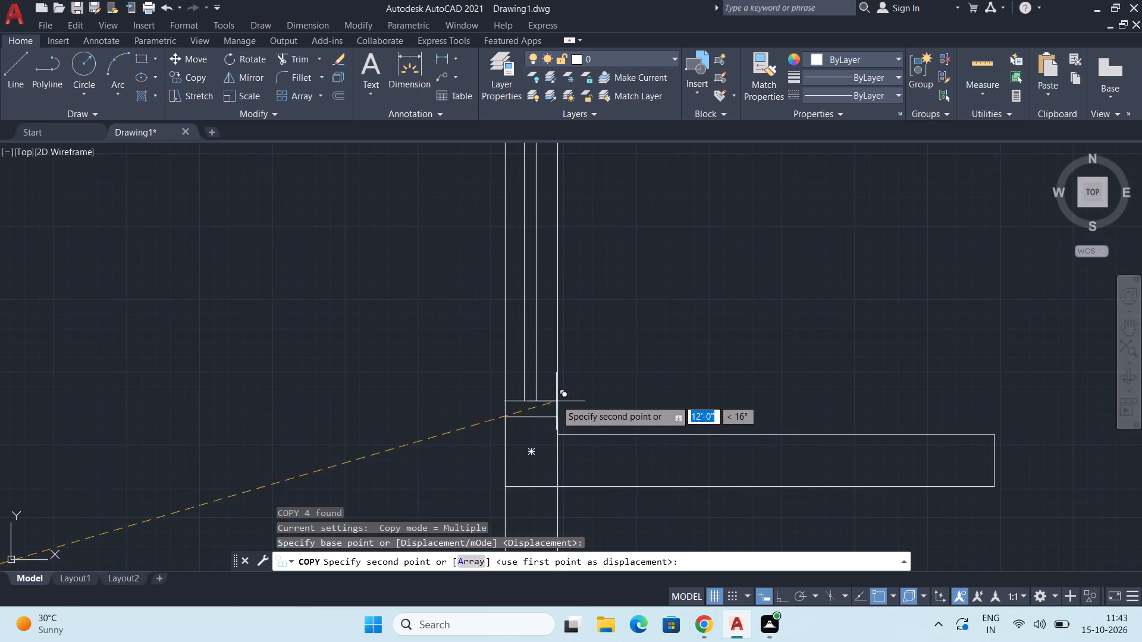
pyautogui.scroll(-1, 568, 379)
pyautogui.moveTo(564, 383); pyautogui.dragTo(570, 398, button='middle')
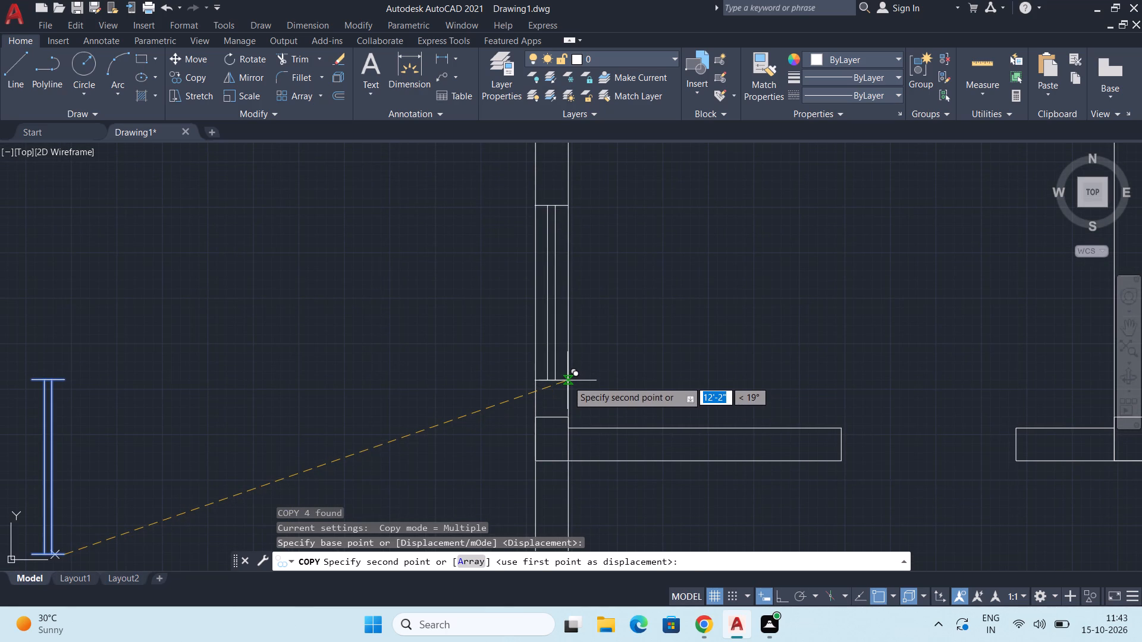
pyautogui.scroll(2, 563, 382)
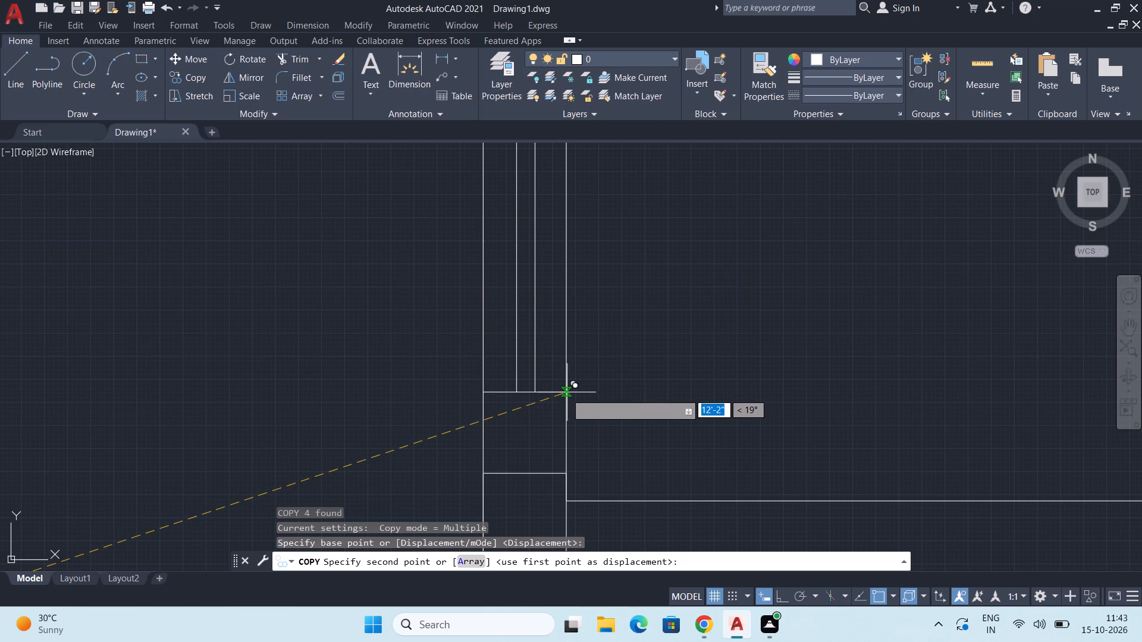
pyautogui.click(566, 393)
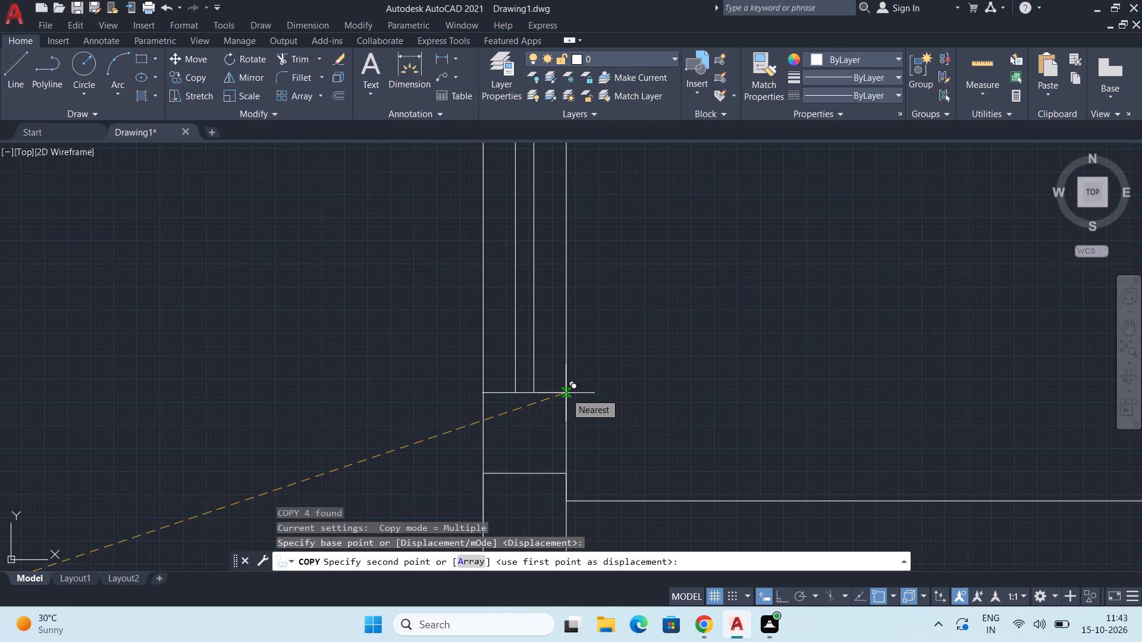
# Place another copy of the vertical 4' window in the left outer wall, near the middle of the middle-left room.
pyautogui.scroll(-3, 566, 382)
pyautogui.moveTo(568, 448); pyautogui.dragTo(581, 357, button='middle')
pyautogui.scroll(-2, 596, 352)
pyautogui.moveTo(585, 443); pyautogui.dragTo(583, 423, button='middle')
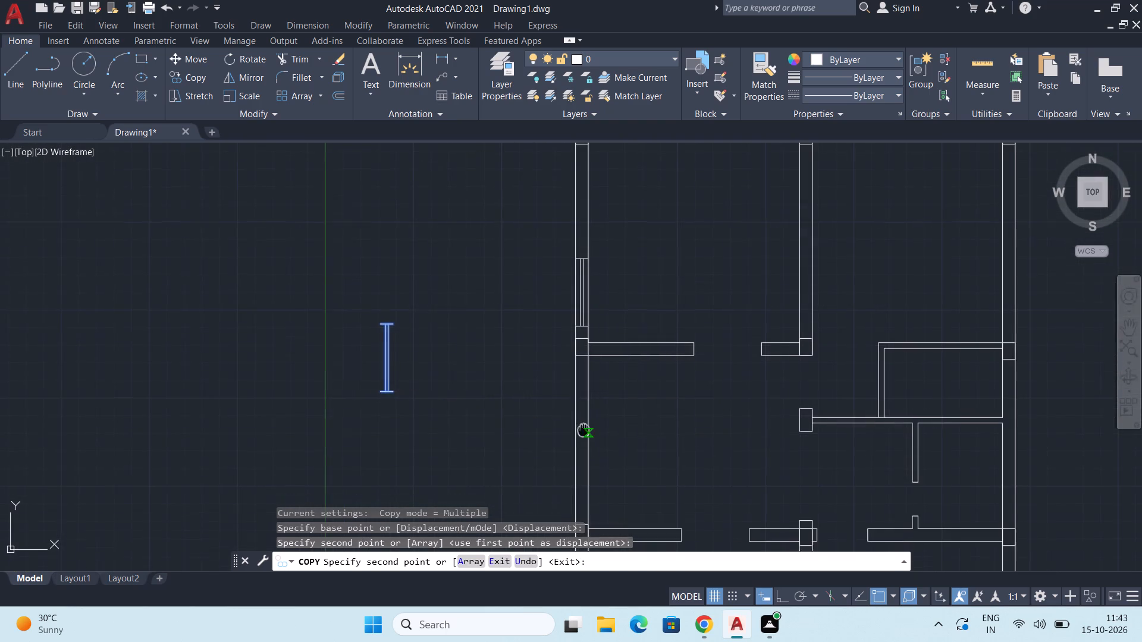
pyautogui.moveTo(583, 423); pyautogui.dragTo(582, 407, button='middle')
pyautogui.moveTo(543, 479); pyautogui.dragTo(572, 372, button='middle')
pyautogui.moveTo(654, 404); pyautogui.dragTo(639, 404, button='middle')
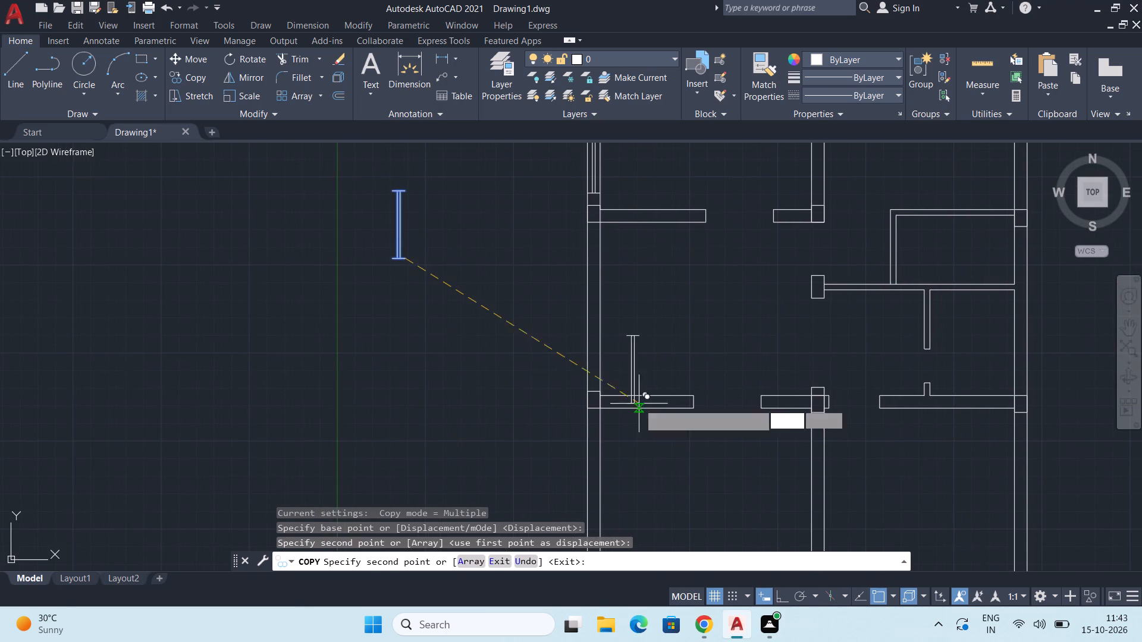
pyautogui.moveTo(615, 378); pyautogui.dragTo(620, 405, button='middle')
pyautogui.scroll(1, 621, 386)
pyautogui.moveTo(616, 376); pyautogui.dragTo(625, 398, button='middle')
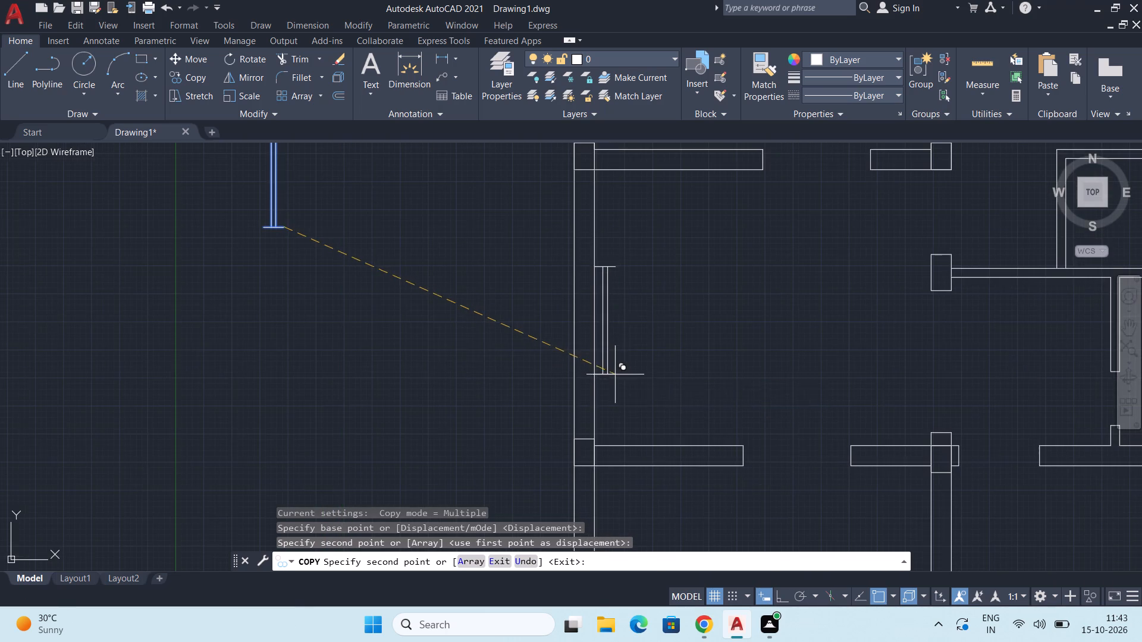
pyautogui.moveTo(625, 398); pyautogui.dragTo(630, 413, button='middle')
pyautogui.scroll(1, 613, 379)
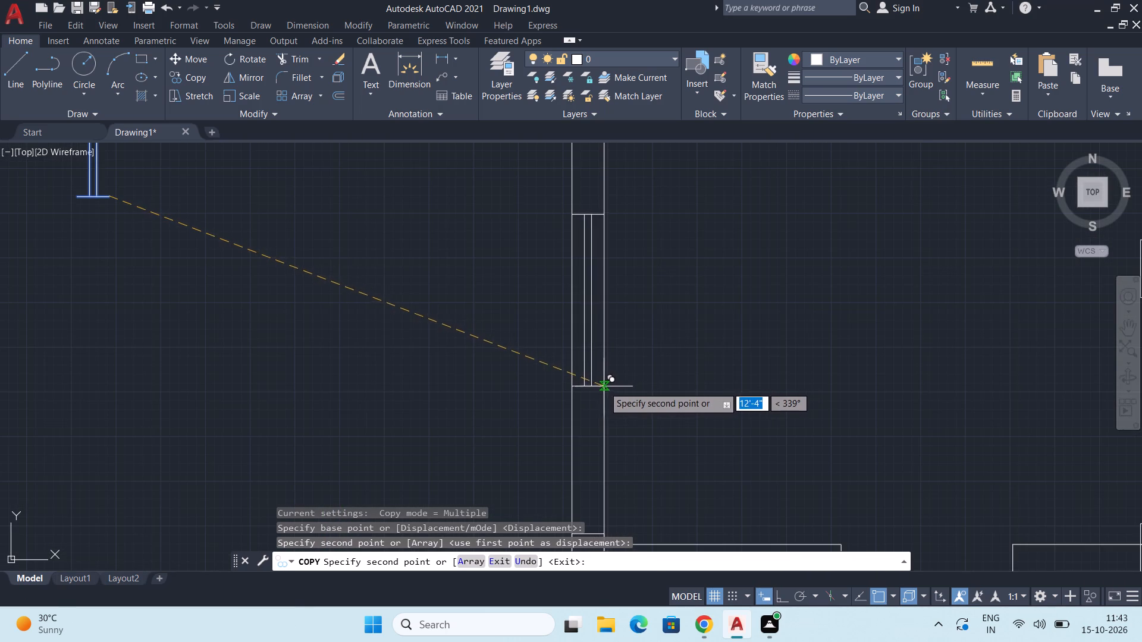
pyautogui.scroll(2, 603, 389)
pyautogui.scroll(-1, 603, 389)
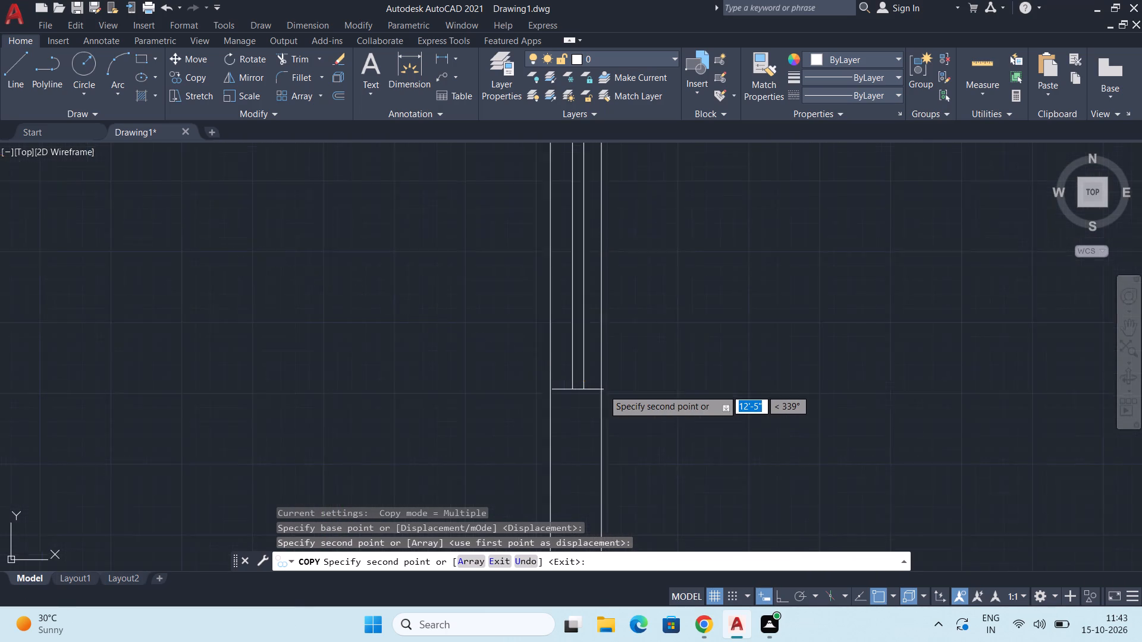
pyautogui.scroll(-3, 603, 389)
pyautogui.scroll(5, 603, 389)
pyautogui.click(576, 405)
# Place a vertical 4' window copy in the lower-left room's outer wall, a short distance below its upper corner column.
pyautogui.scroll(-2, 581, 400)
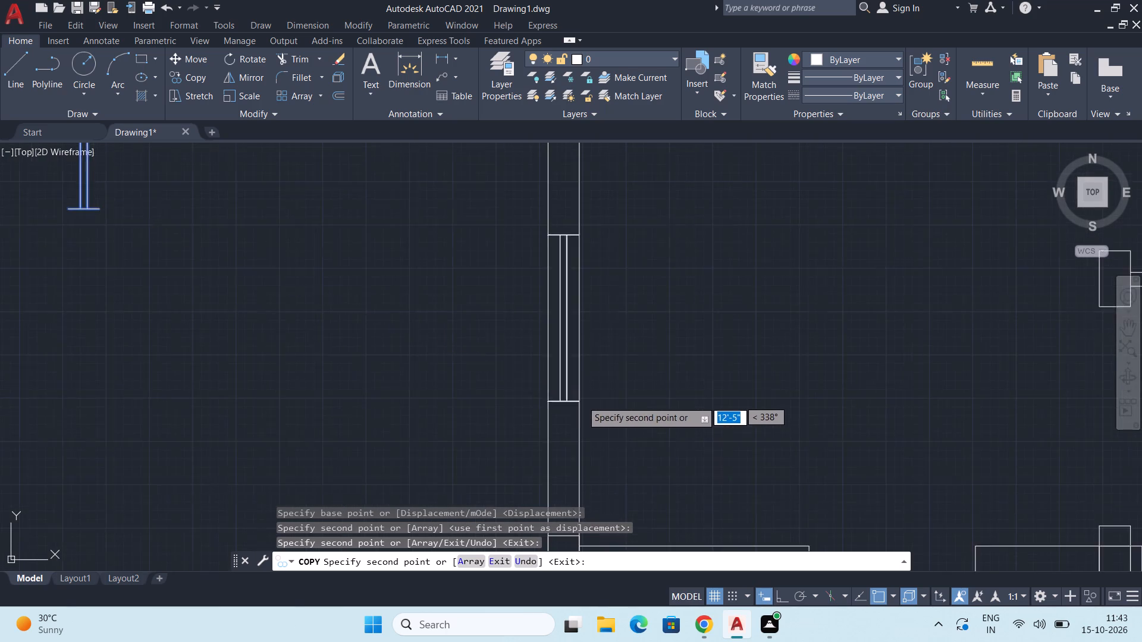
pyautogui.scroll(-3, 583, 402)
pyautogui.moveTo(593, 474); pyautogui.dragTo(629, 317, button='middle')
pyautogui.moveTo(644, 419); pyautogui.dragTo(639, 351, button='middle')
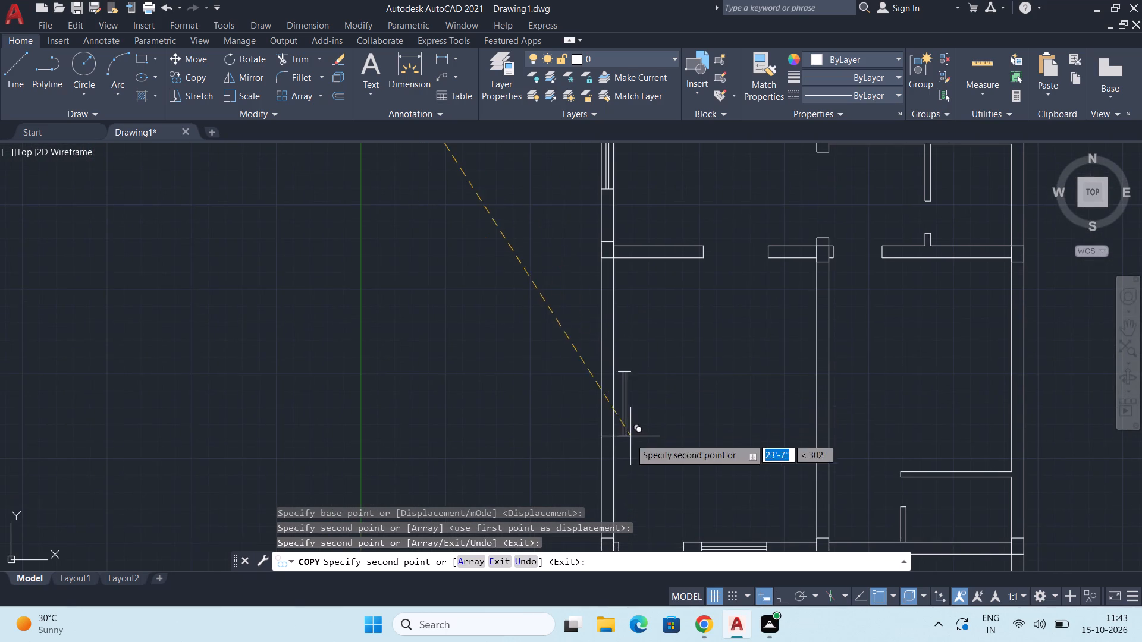
pyautogui.moveTo(630, 438); pyautogui.dragTo(634, 432, button='middle')
pyautogui.moveTo(621, 339); pyautogui.dragTo(627, 356, button='middle')
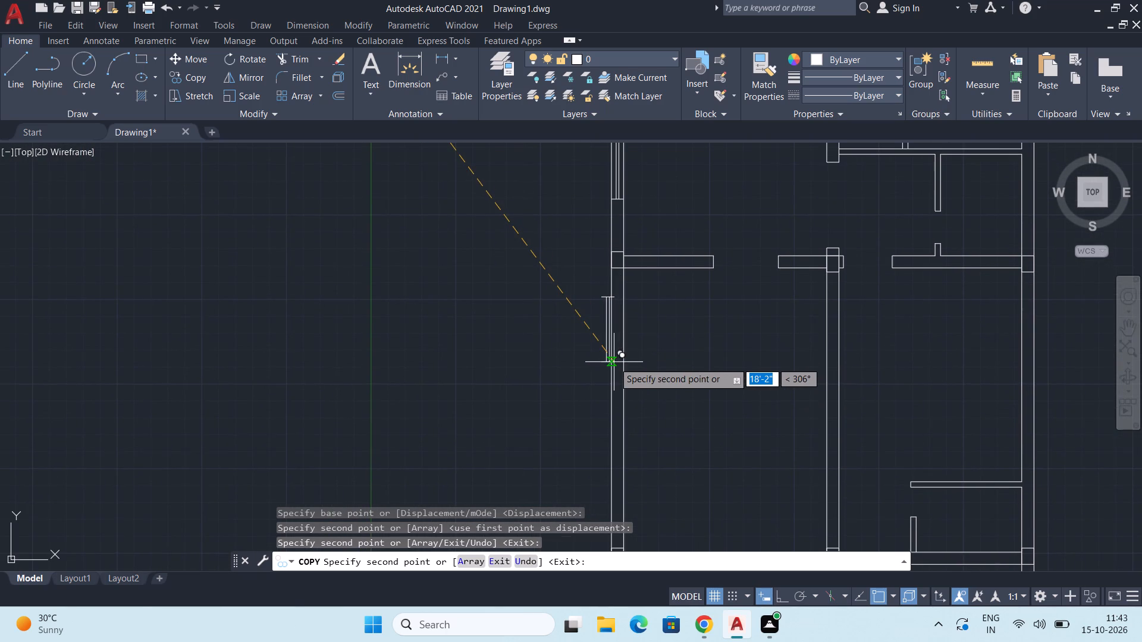
pyautogui.scroll(3, 614, 362)
pyautogui.moveTo(626, 350); pyautogui.dragTo(624, 403, button='middle')
pyautogui.scroll(-1, 624, 403)
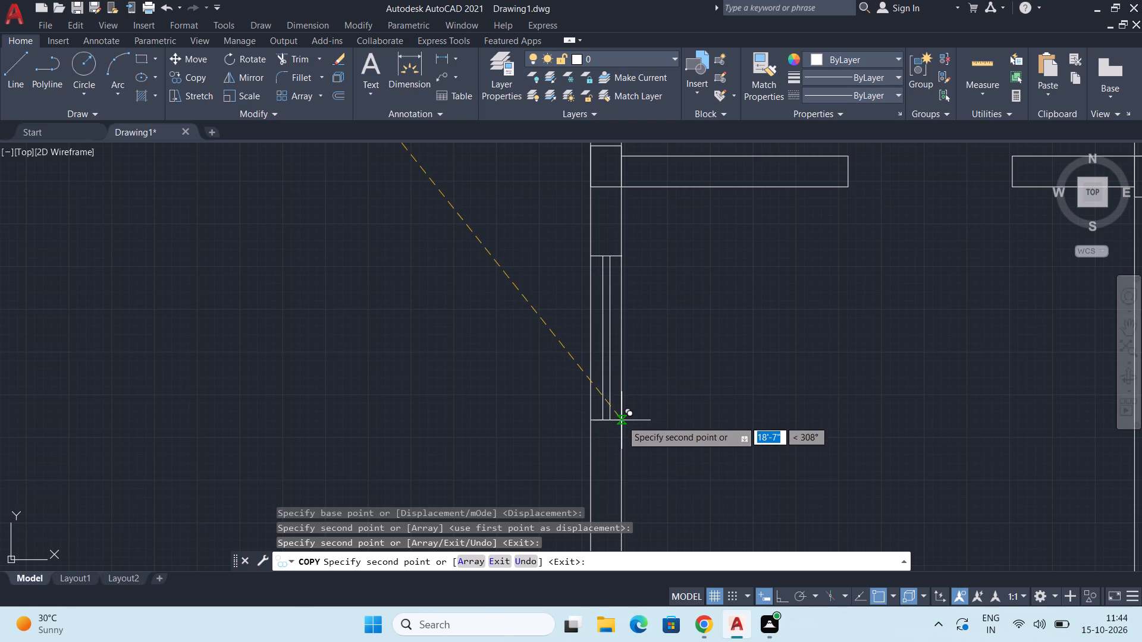
pyautogui.click(622, 420)
# Place a vertical 4' window copy in the lower-left room's outer wall, just above its lower corner column.
pyautogui.moveTo(630, 461); pyautogui.dragTo(633, 383, button='middle')
pyautogui.scroll(-2, 633, 383)
pyautogui.moveTo(645, 455); pyautogui.dragTo(650, 380, button='middle')
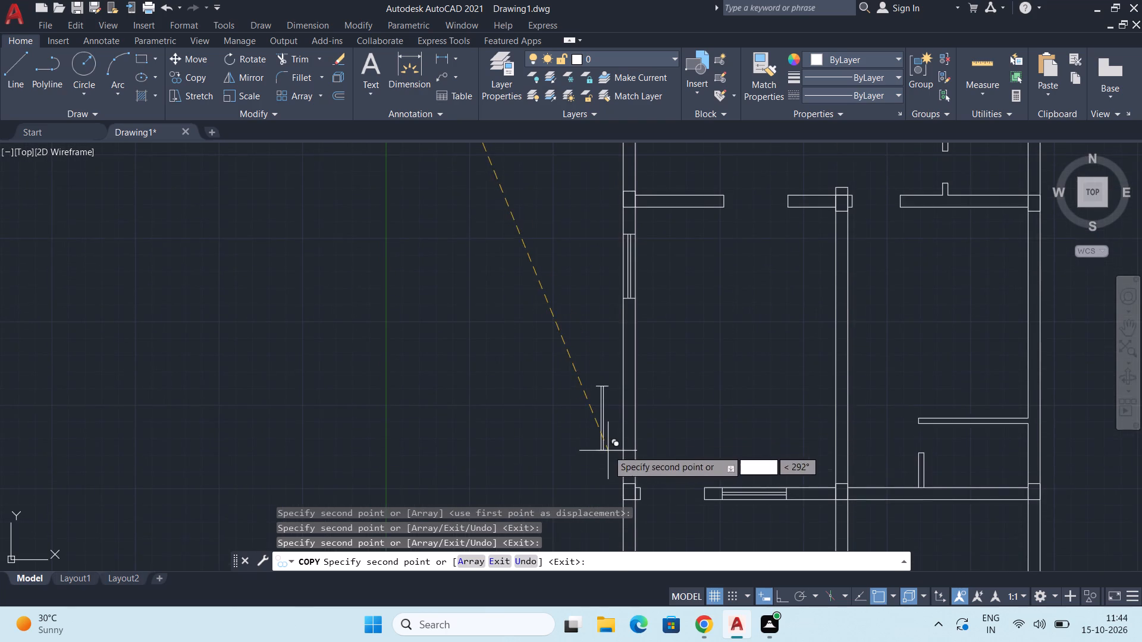
pyautogui.moveTo(620, 421); pyautogui.dragTo(632, 382, button='middle')
pyautogui.scroll(2, 660, 382)
pyautogui.scroll(-2, 607, 426)
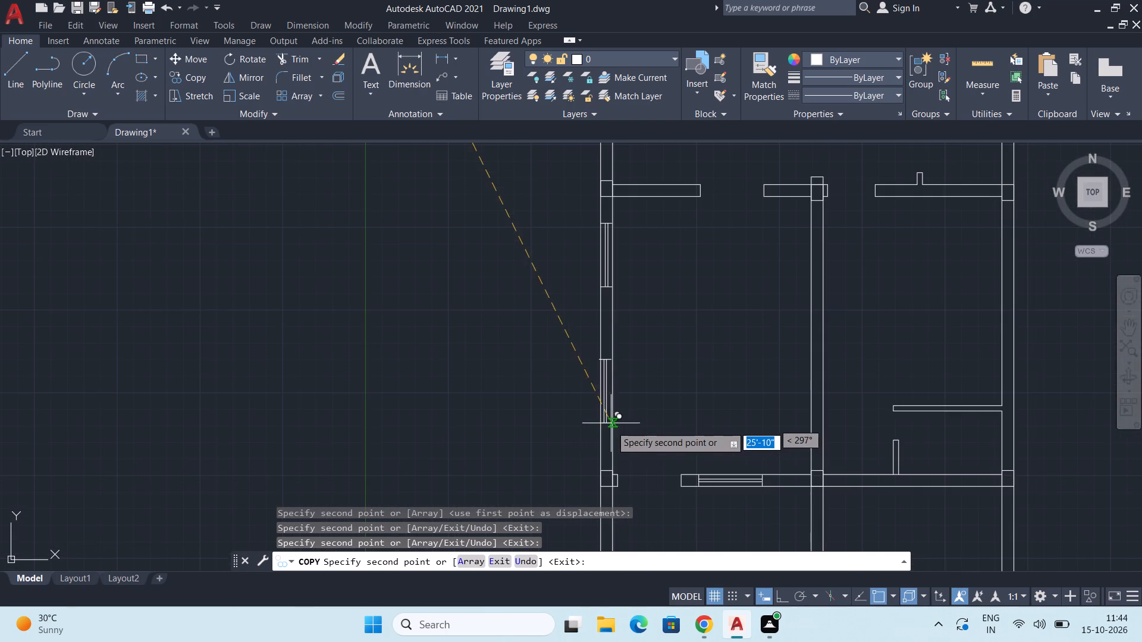
pyautogui.scroll(2, 610, 449)
pyautogui.moveTo(597, 454); pyautogui.dragTo(611, 430, button='middle')
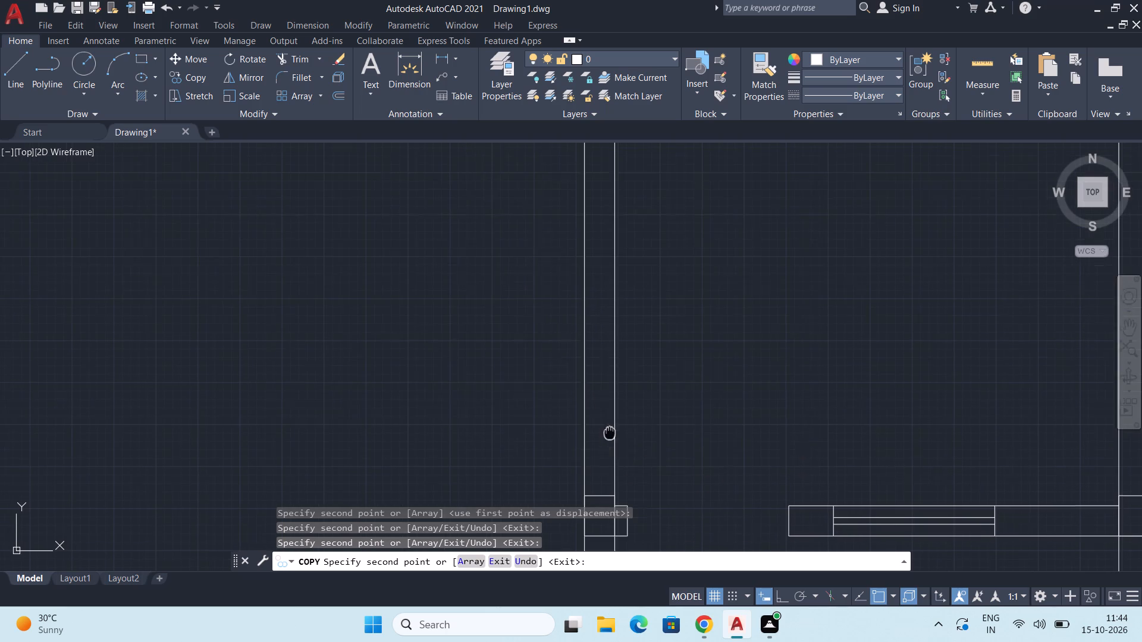
pyautogui.moveTo(611, 430); pyautogui.dragTo(612, 427, button='middle')
pyautogui.scroll(3, 613, 433)
pyautogui.scroll(-3, 613, 433)
pyautogui.moveTo(615, 446); pyautogui.dragTo(646, 403, button='middle')
pyautogui.scroll(1, 650, 403)
pyautogui.moveTo(648, 412); pyautogui.dragTo(656, 378, button='middle')
pyautogui.scroll(1, 657, 377)
pyautogui.moveTo(647, 408); pyautogui.dragTo(651, 392, button='middle')
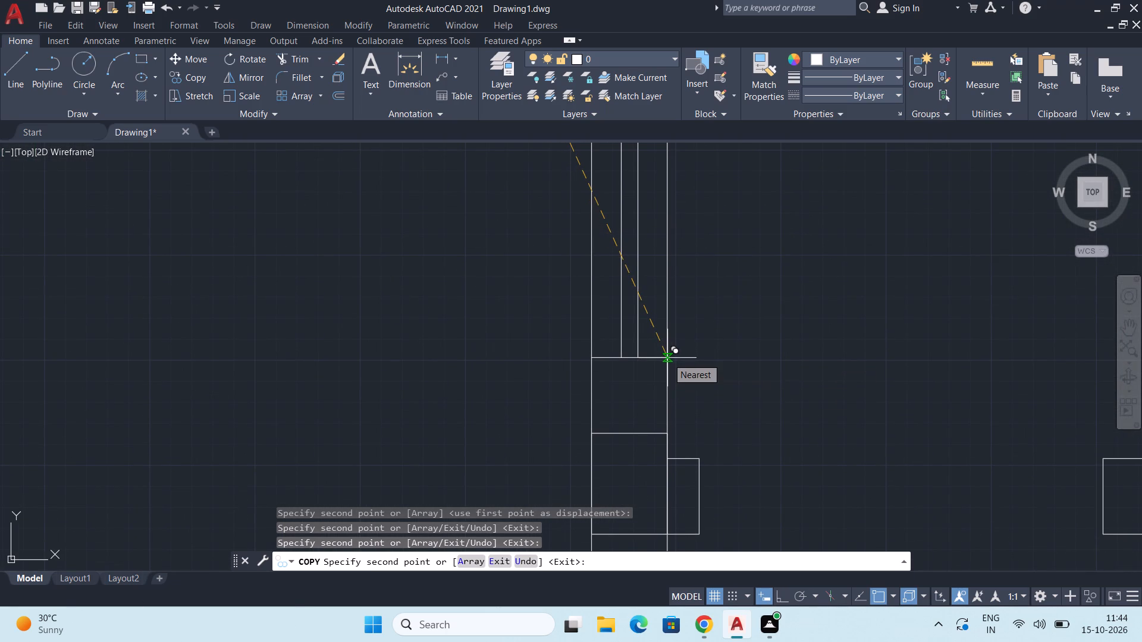
pyautogui.click(667, 358)
# Place a vertical 4' window copy in the right outer wall of the lower-right room, above the short 4" partition, and finish copying.
pyautogui.scroll(-5, 674, 358)
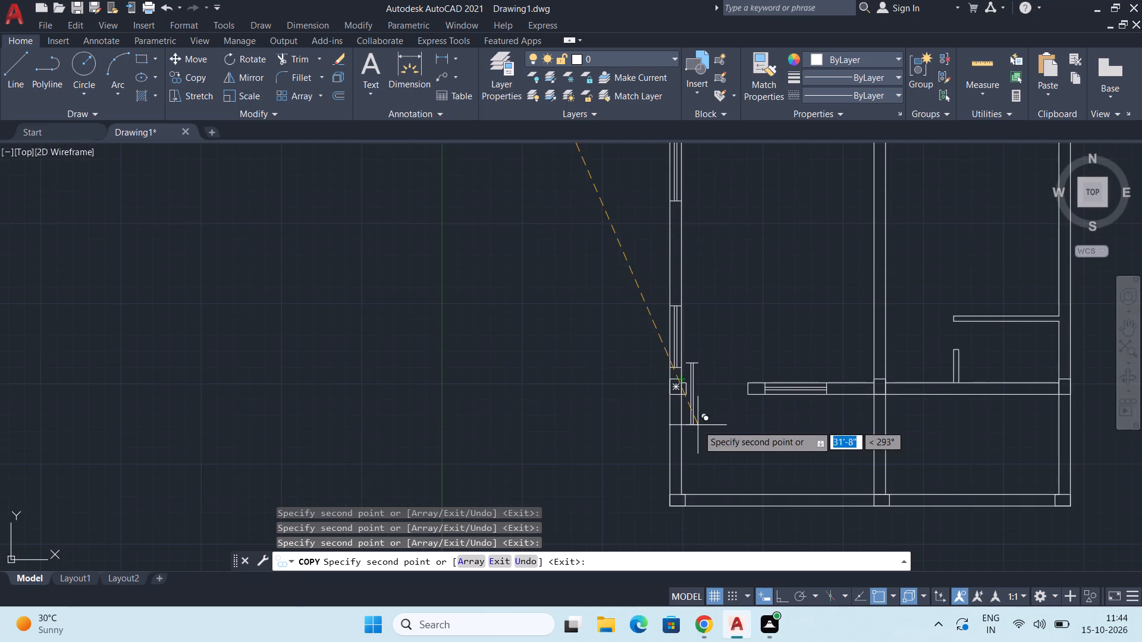
pyautogui.moveTo(698, 425); pyautogui.dragTo(661, 382, button='middle')
pyautogui.scroll(-1, 724, 372)
pyautogui.moveTo(785, 393); pyautogui.dragTo(647, 368, button='middle')
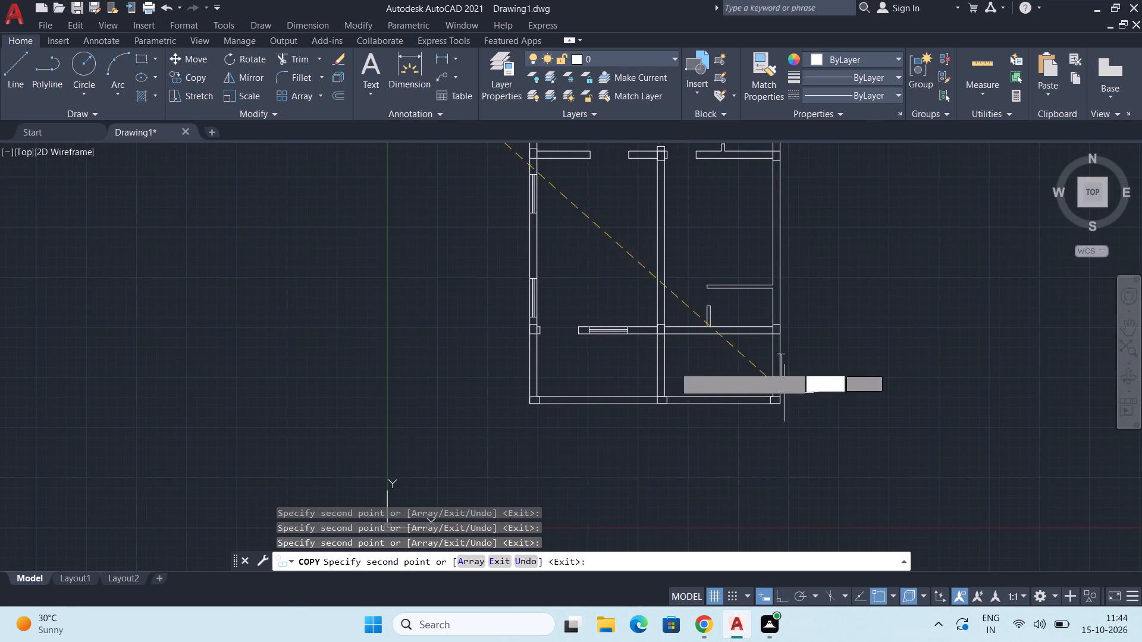
pyautogui.moveTo(717, 341); pyautogui.dragTo(697, 448, button='middle')
pyautogui.moveTo(708, 400); pyautogui.dragTo(710, 408, button='middle')
pyautogui.scroll(1, 746, 367)
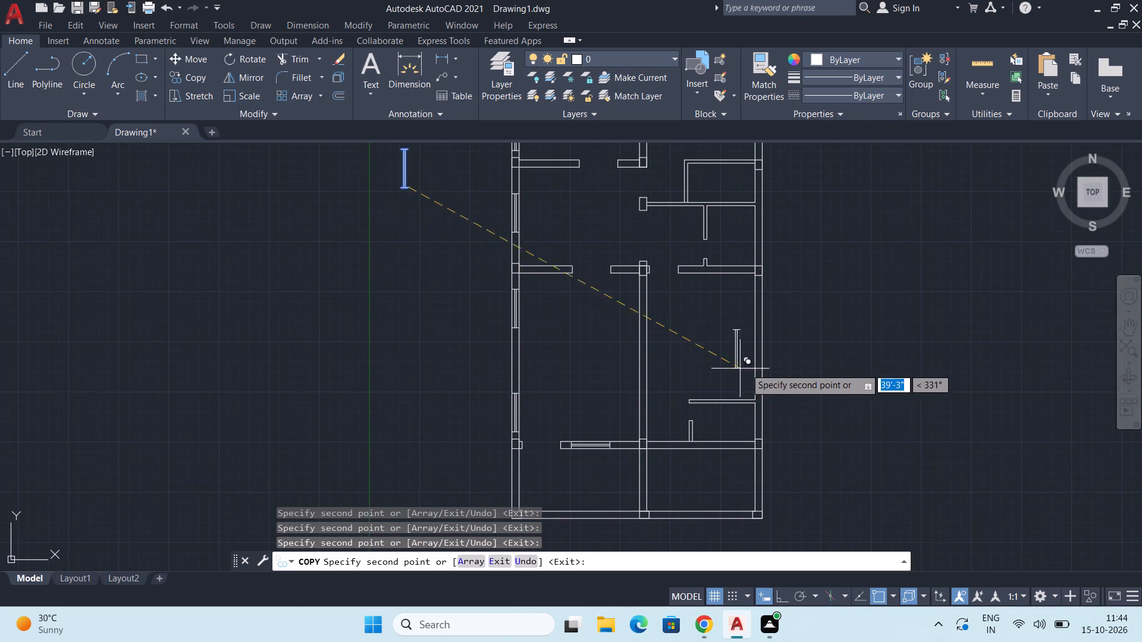
pyautogui.moveTo(762, 398); pyautogui.dragTo(731, 395, button='middle')
pyautogui.scroll(2, 745, 380)
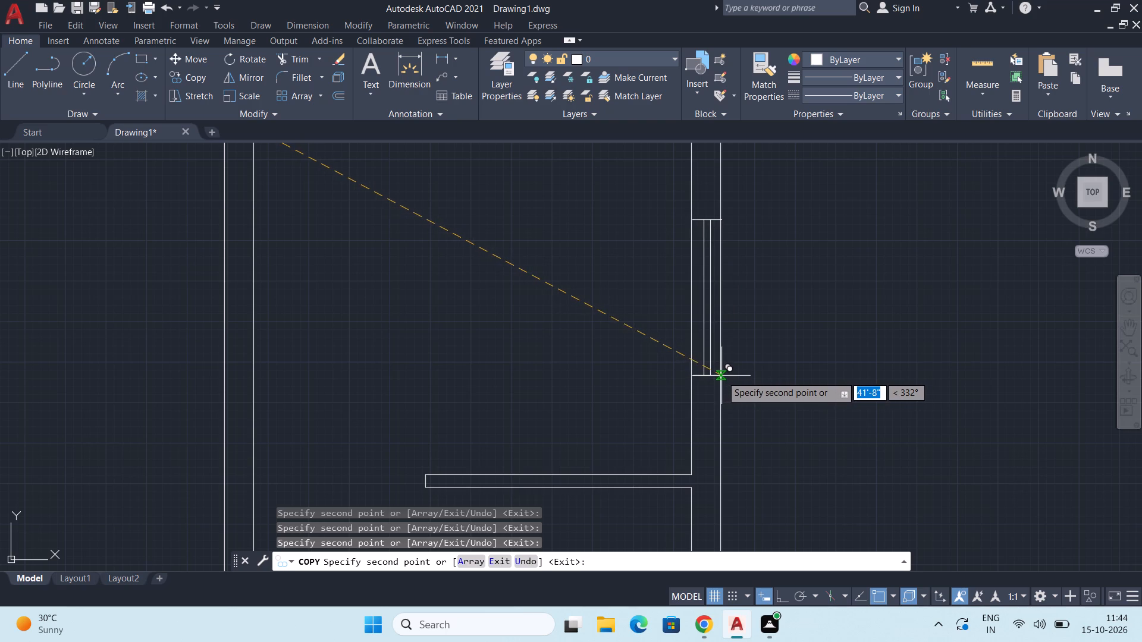
pyautogui.click(720, 372)
pyautogui.scroll(-3, 725, 335)
pyautogui.moveTo(705, 313); pyautogui.dragTo(712, 449, button='middle')
pyautogui.moveTo(677, 301); pyautogui.dragTo(679, 324, button='middle')
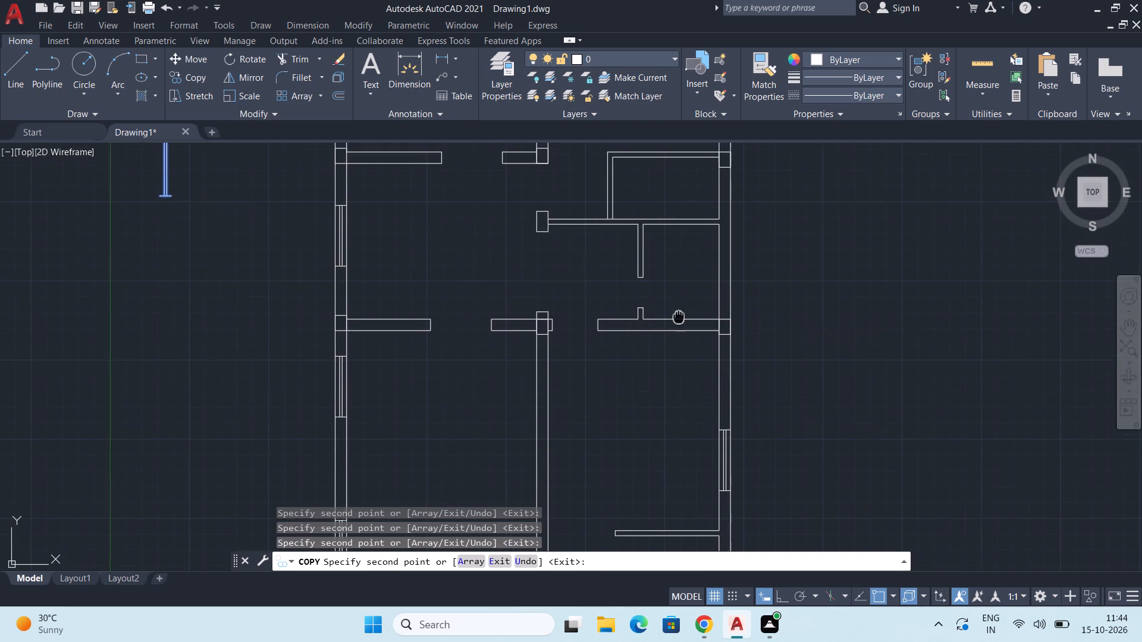
pyautogui.moveTo(679, 324); pyautogui.dragTo(607, 426, button='middle')
pyautogui.scroll(-2, 635, 390)
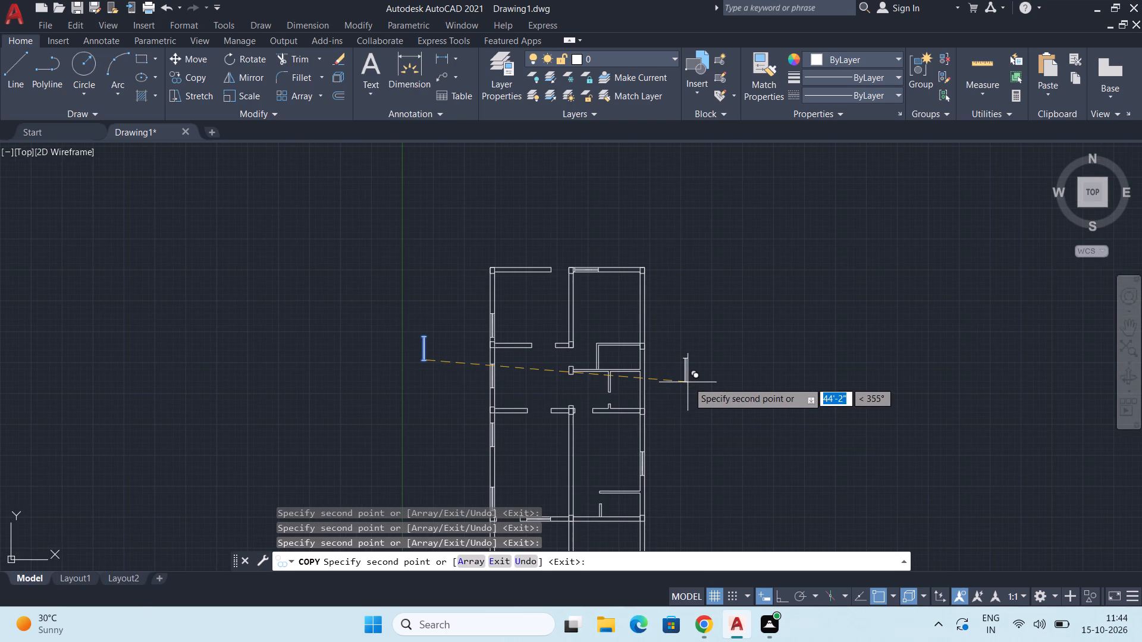
pyautogui.press('Escape')
# Offset the top end line of the spare vertical 4' window beside the plan downward by 2'.
pyautogui.scroll(4, 459, 341)
pyautogui.moveTo(371, 360); pyautogui.dragTo(421, 347, button='middle')
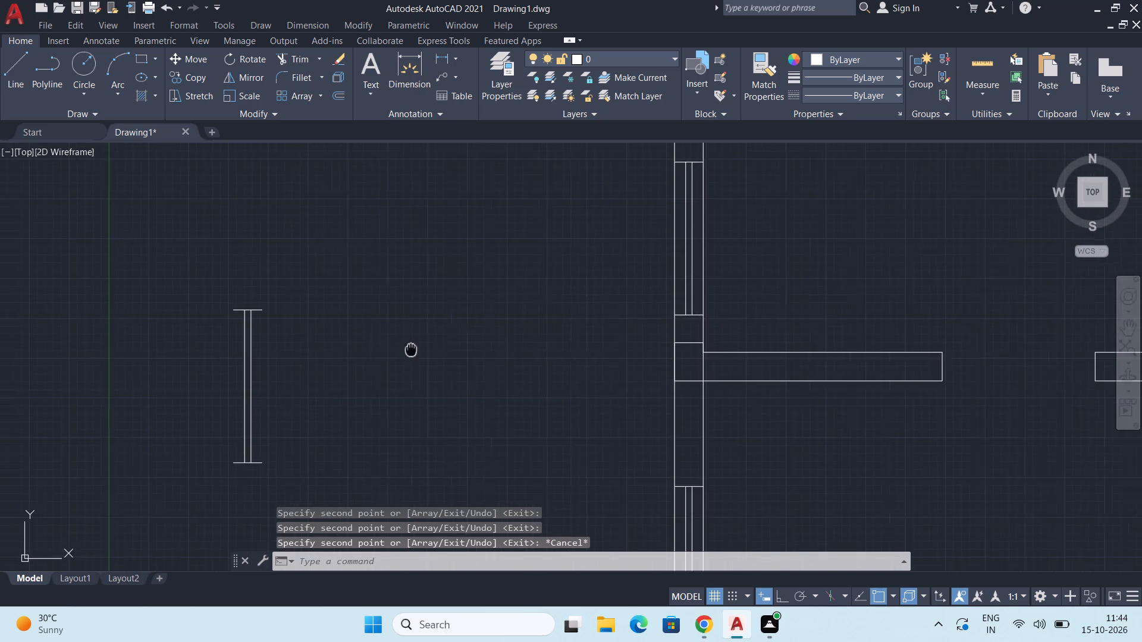
pyautogui.moveTo(421, 347); pyautogui.dragTo(526, 345, button='middle')
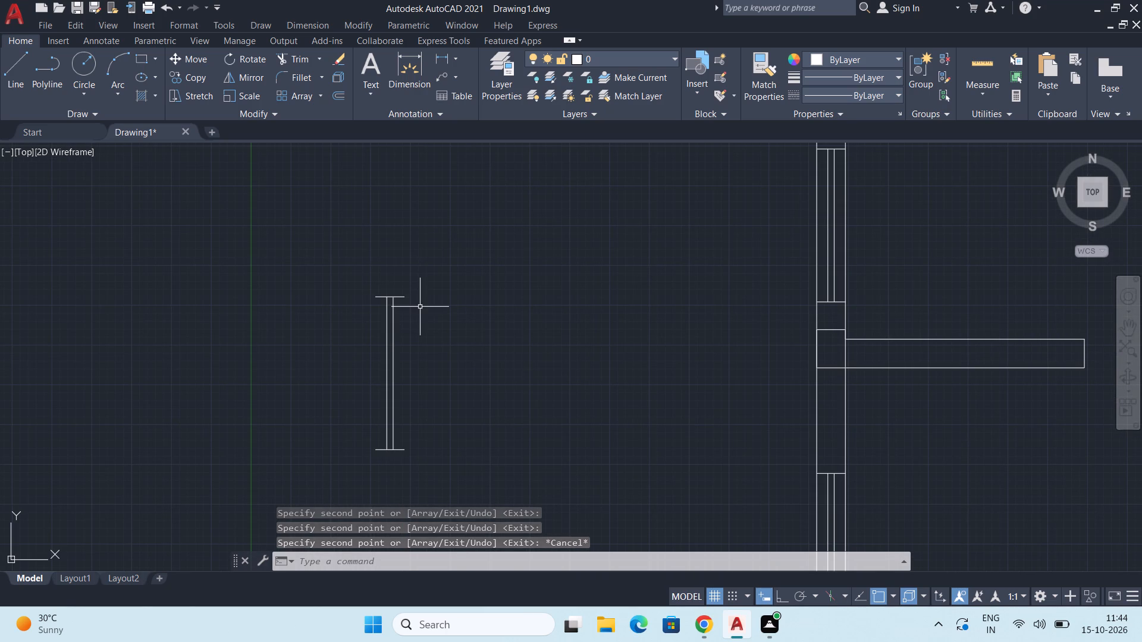
pyautogui.write('OFF')
pyautogui.press('Return')
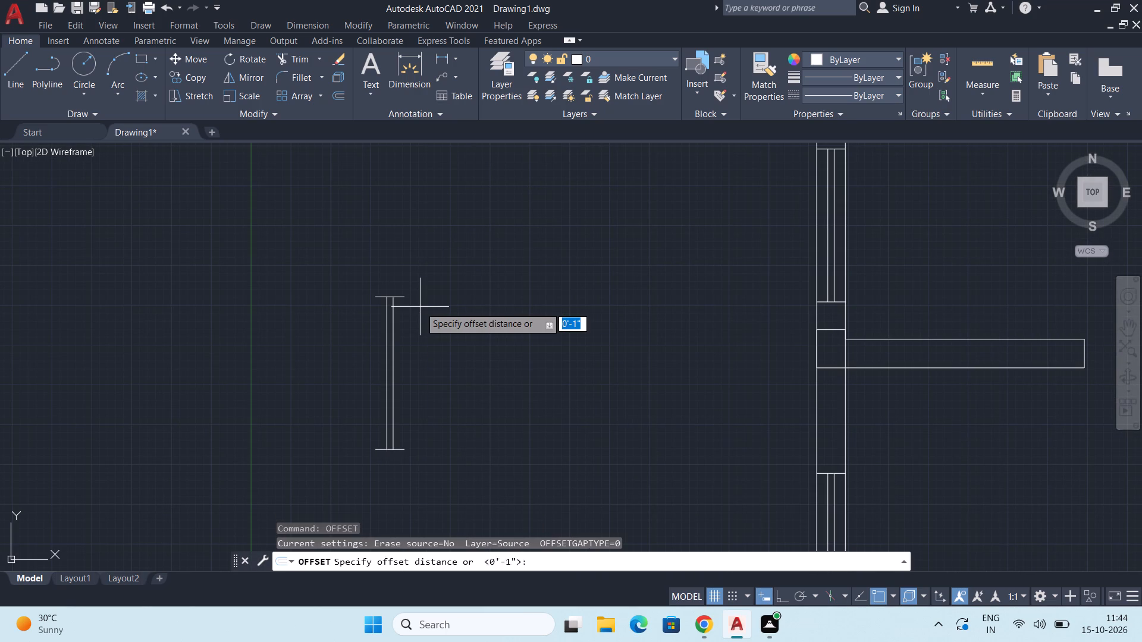
pyautogui.press('2')
pyautogui.press("'")
pyautogui.press('Return')
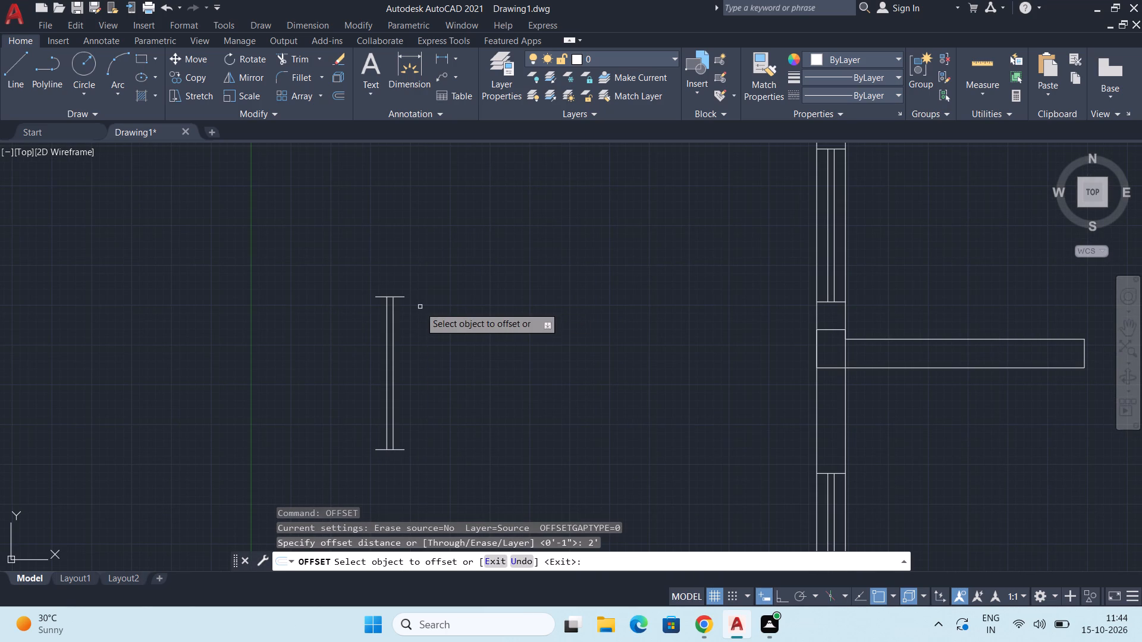
pyautogui.click(400, 297)
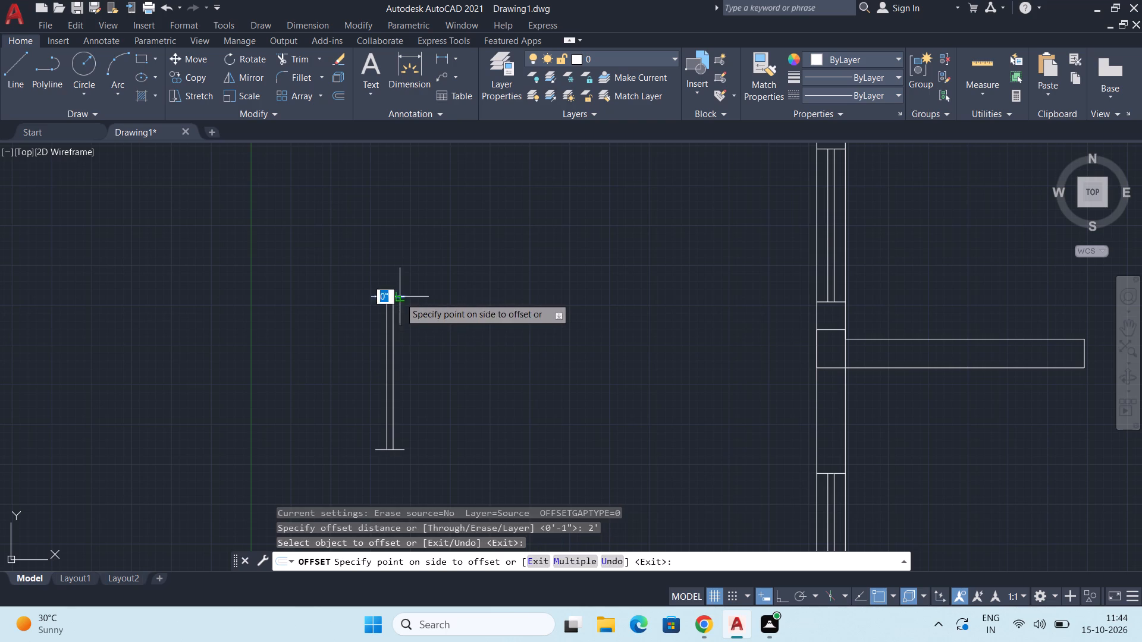
pyautogui.click(396, 358)
pyautogui.press('space')
# Trim away the spare window's upper half and its old top end line to leave a 2' window symbol.
pyautogui.press('t')
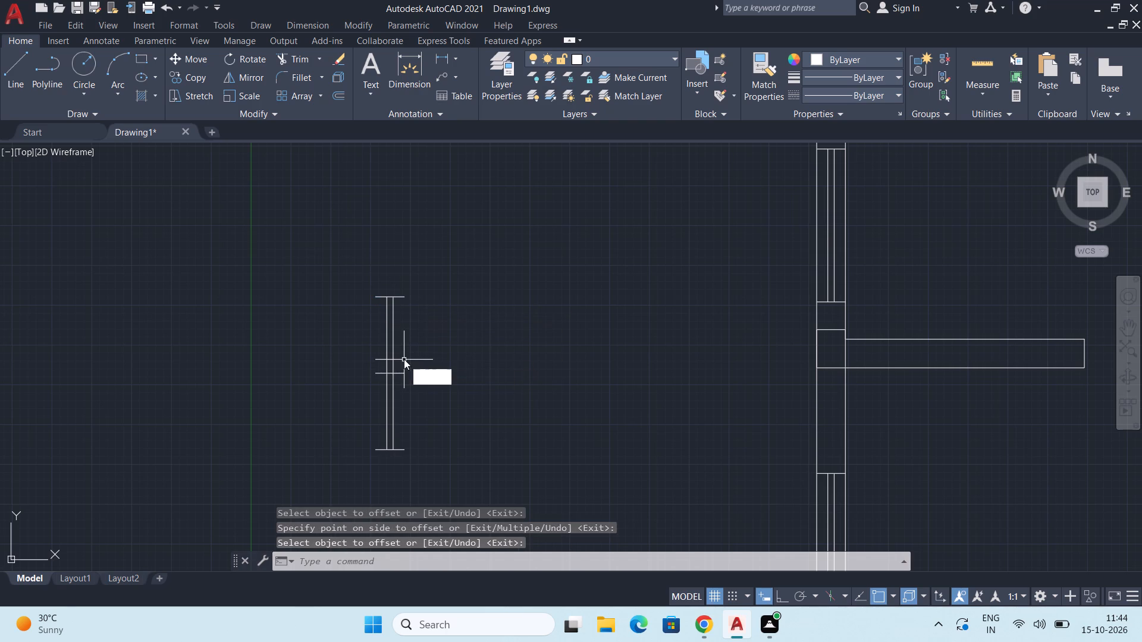
pyautogui.press('r')
pyautogui.press('Return')
pyautogui.click(347, 333)
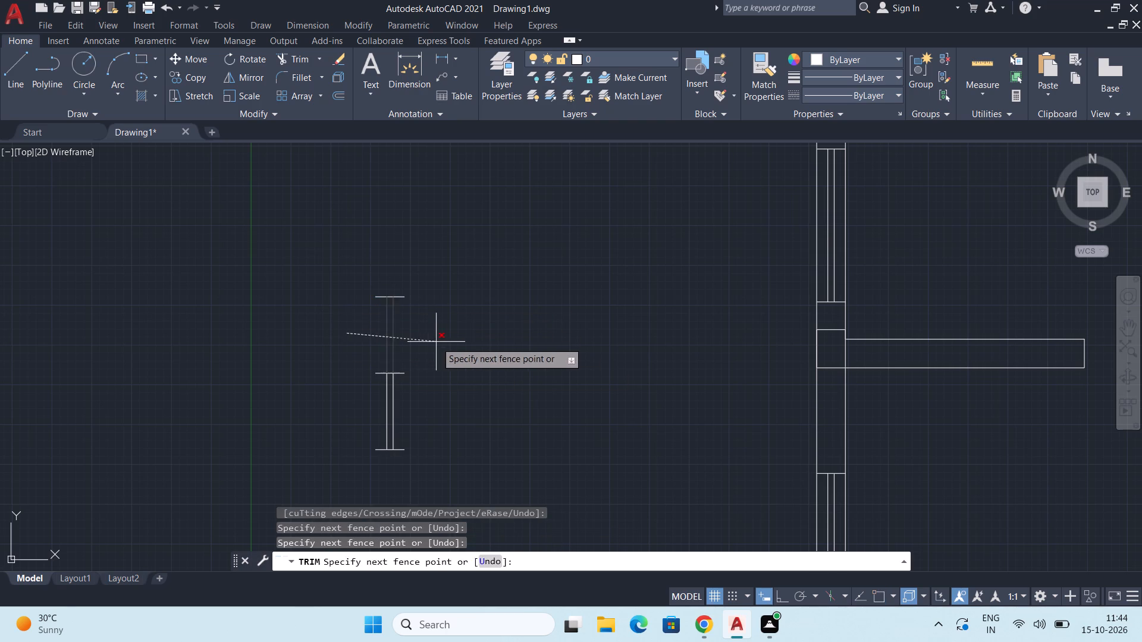
pyautogui.click(438, 342)
pyautogui.click(390, 297)
pyautogui.scroll(-3, 429, 297)
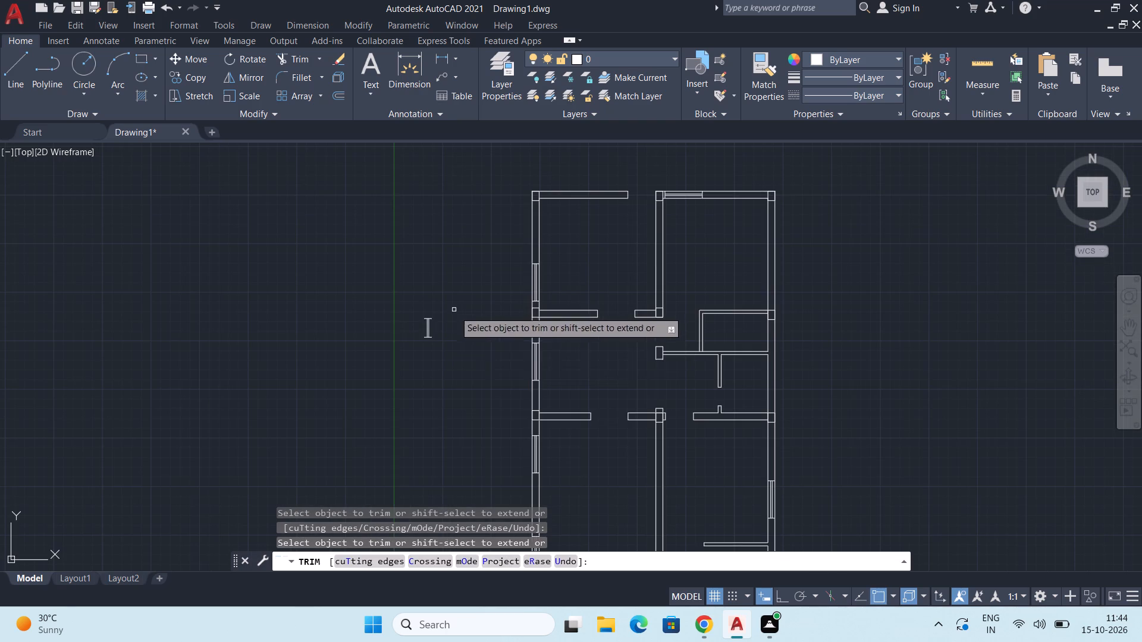
pyautogui.press('space')
# Copy the 2' window from its lower outer corner into the right outer wall of the upper small partitioned room, just below the column.
pyautogui.scroll(2, 460, 341)
pyautogui.click(338, 253)
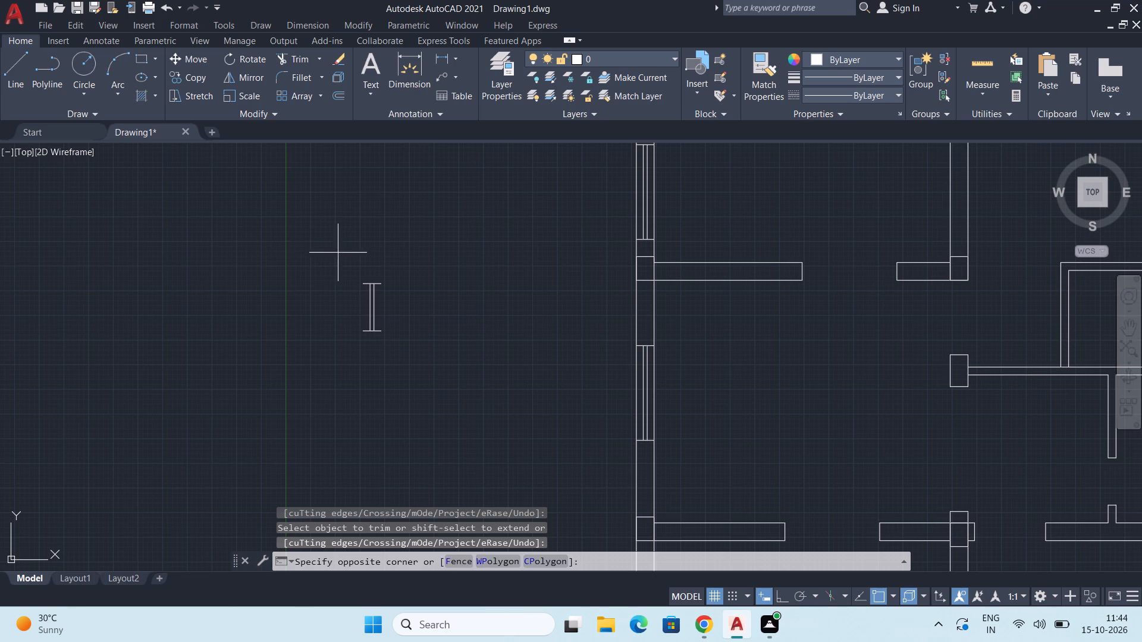
pyautogui.click(432, 360)
pyautogui.moveTo(407, 372); pyautogui.dragTo(414, 360, button='middle')
pyautogui.press('c')
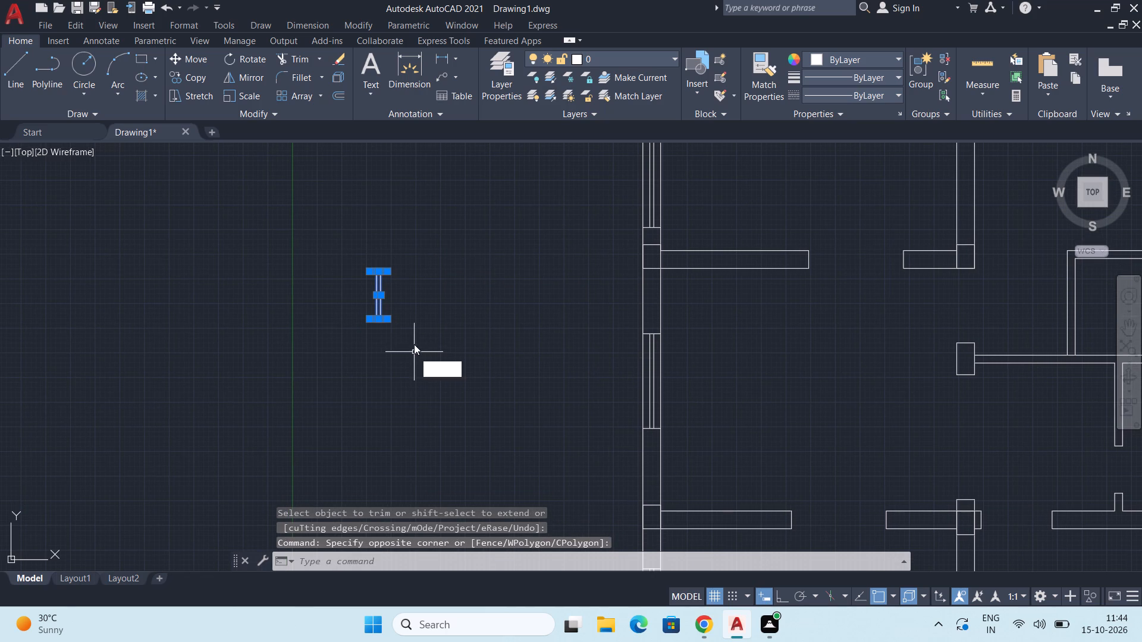
pyautogui.press('o')
pyautogui.press('Return')
pyautogui.scroll(2, 399, 322)
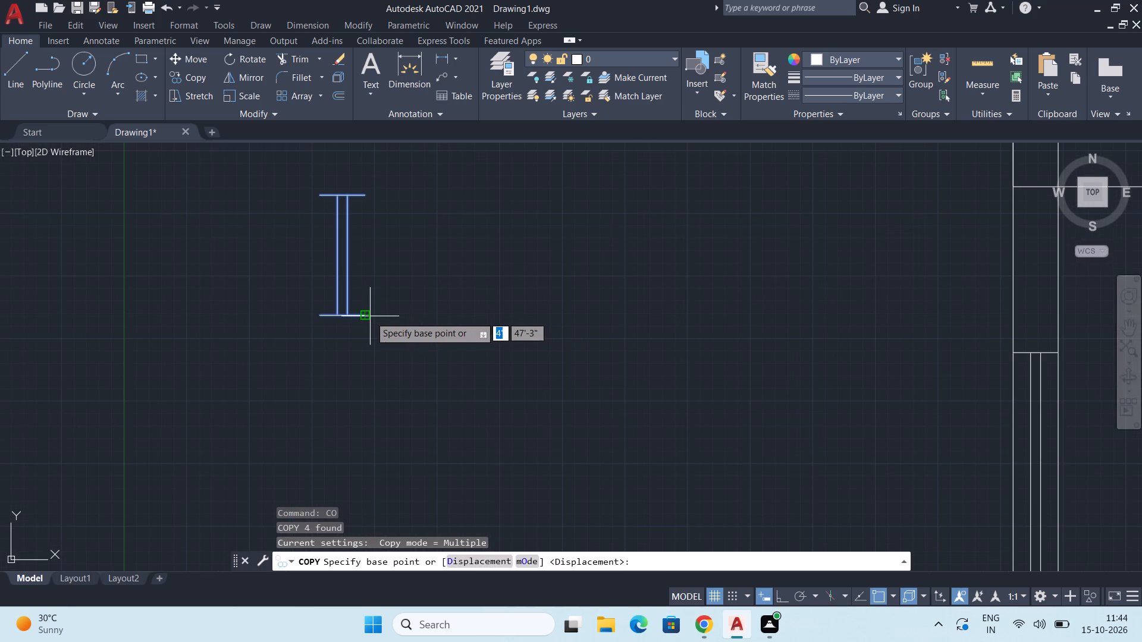
pyautogui.click(365, 317)
pyautogui.scroll(-2, 683, 317)
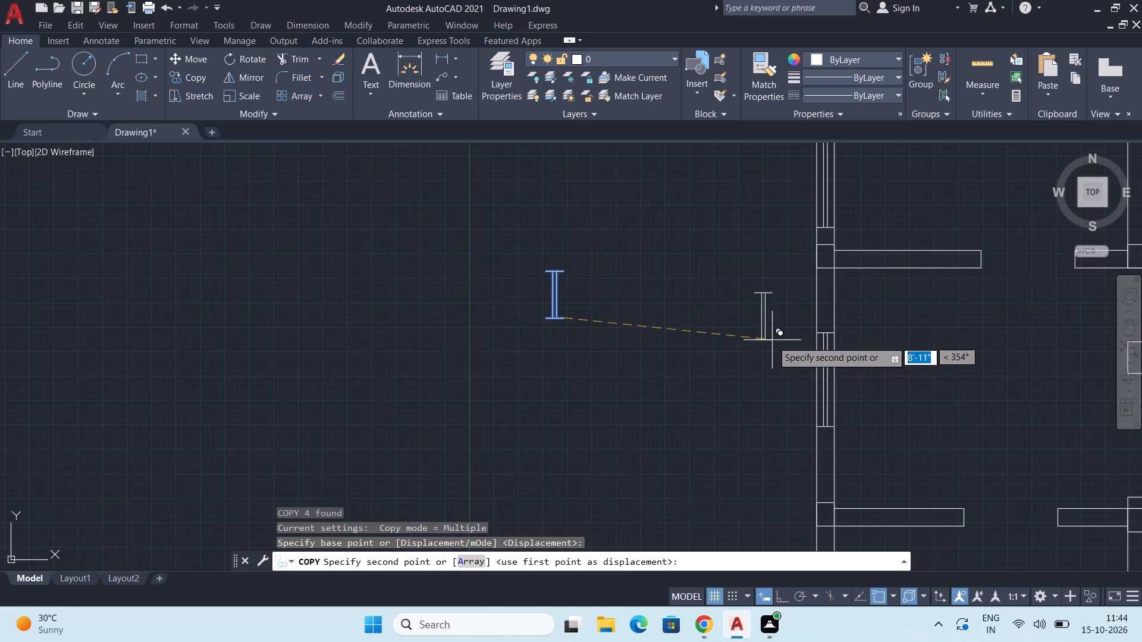
pyautogui.moveTo(783, 371); pyautogui.dragTo(538, 301, button='middle')
pyautogui.scroll(-2, 595, 289)
pyautogui.moveTo(767, 322); pyautogui.dragTo(636, 342, button='middle')
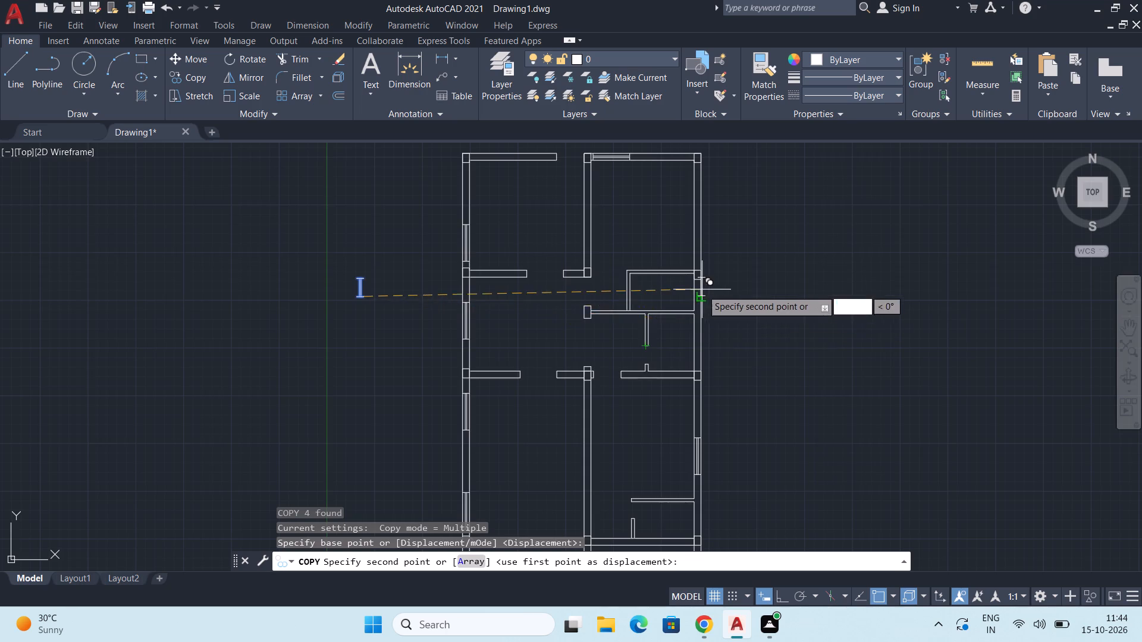
pyautogui.scroll(4, 702, 289)
pyautogui.moveTo(702, 341); pyautogui.dragTo(702, 328, button='middle')
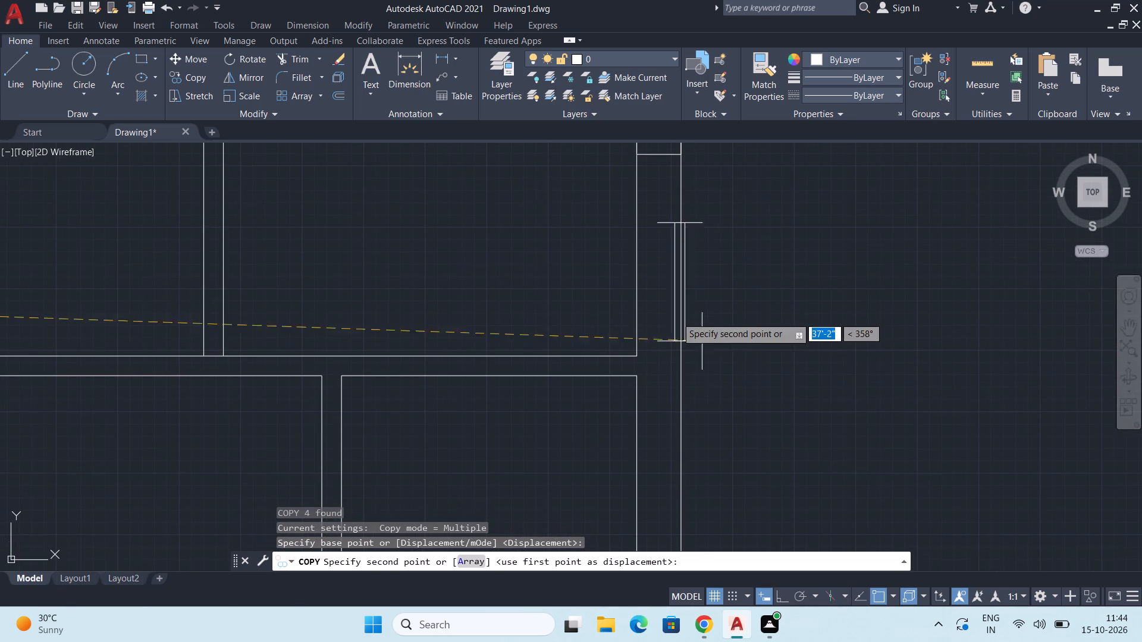
pyautogui.moveTo(673, 304); pyautogui.dragTo(676, 323, button='middle')
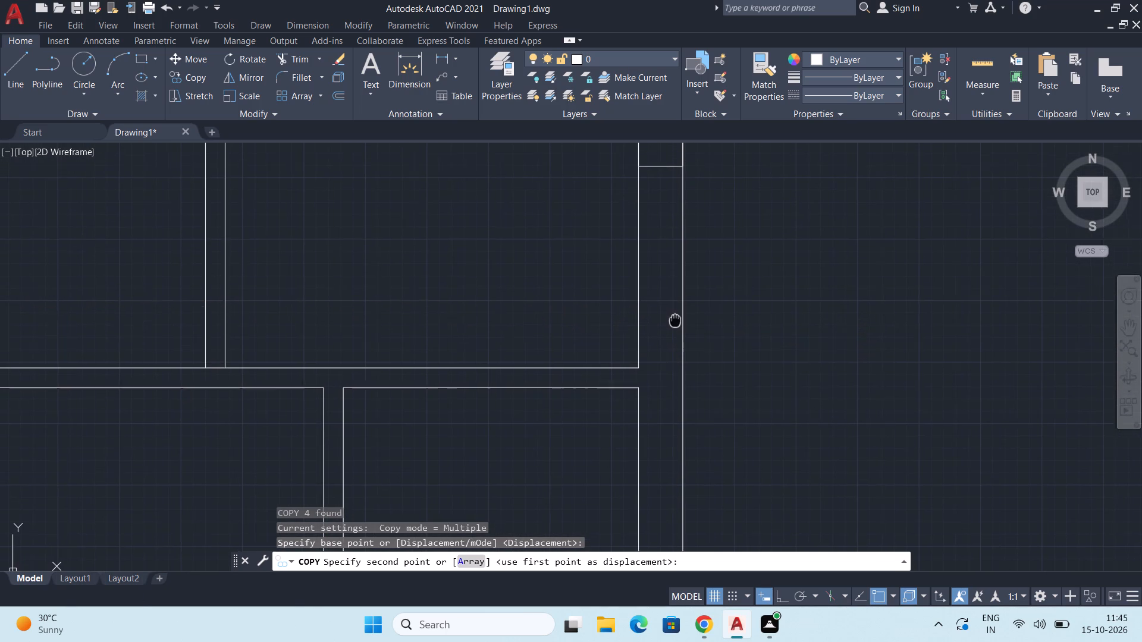
pyautogui.moveTo(676, 323); pyautogui.dragTo(676, 354, button='middle')
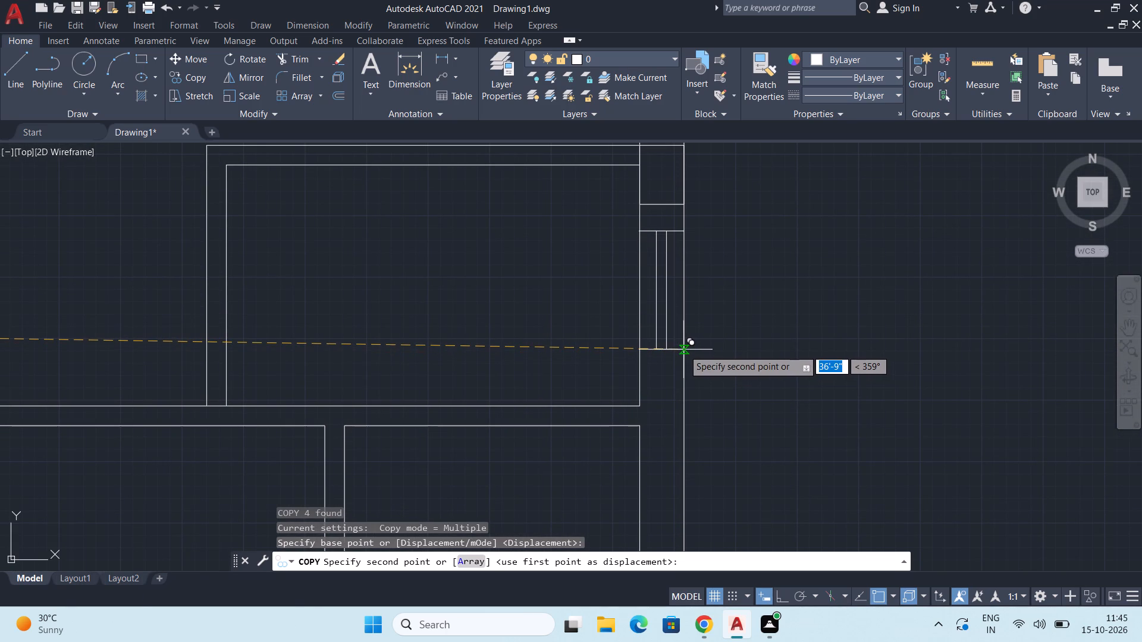
pyautogui.click(683, 350)
# Place another 2' window copy in the right outer wall of the lower small partitioned room, just above the lower column.
pyautogui.scroll(-3, 683, 357)
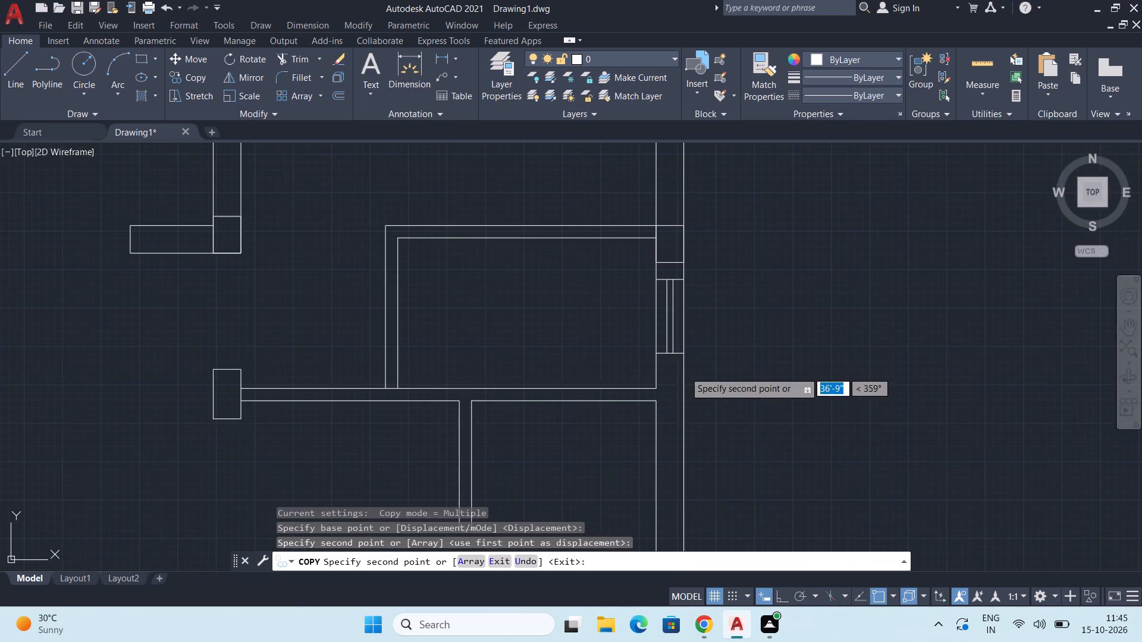
pyautogui.moveTo(704, 428); pyautogui.dragTo(713, 343, button='middle')
pyautogui.scroll(-2, 714, 338)
pyautogui.moveTo(711, 436); pyautogui.dragTo(718, 383, button='middle')
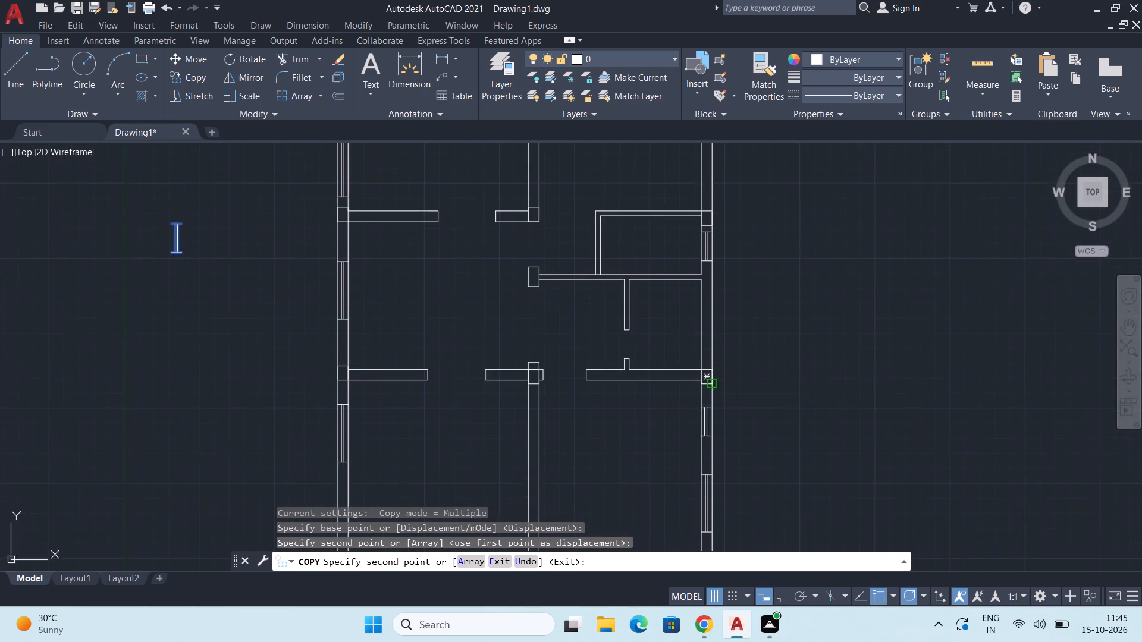
pyautogui.scroll(-1, 727, 380)
pyautogui.moveTo(747, 440); pyautogui.dragTo(714, 316, button='middle')
pyautogui.moveTo(711, 410); pyautogui.dragTo(692, 307, button='middle')
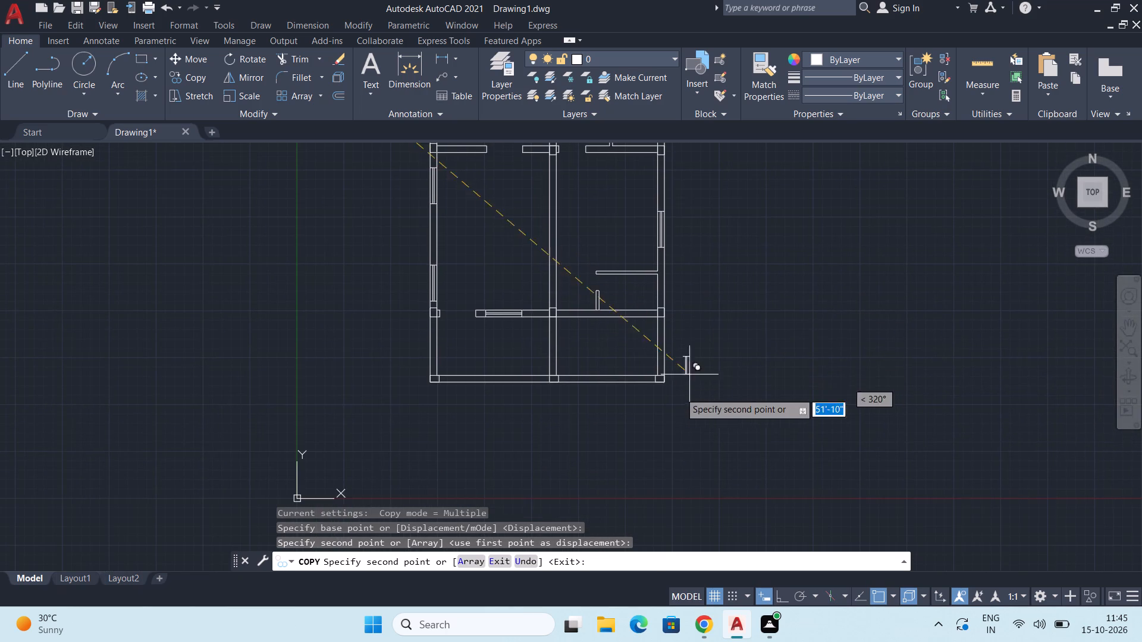
pyautogui.scroll(3, 677, 281)
pyautogui.scroll(1, 632, 339)
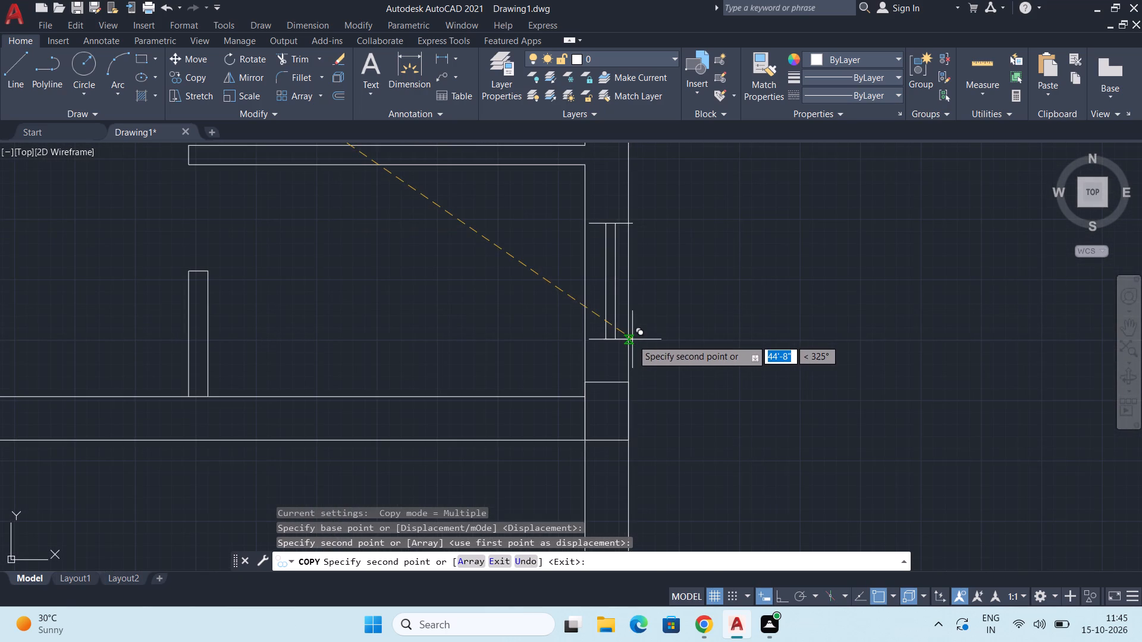
pyautogui.moveTo(625, 331); pyautogui.dragTo(626, 424, button='middle')
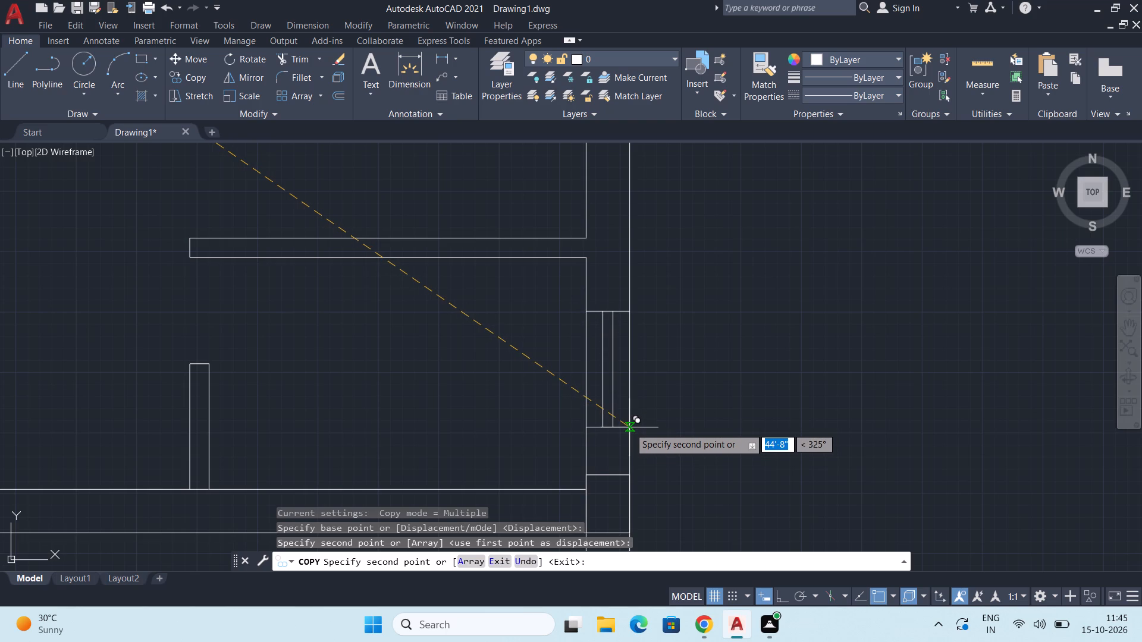
pyautogui.click(629, 427)
# Look over the rooms and outer walls of the plan for further window positions, and finish copying.
pyautogui.scroll(-4, 668, 393)
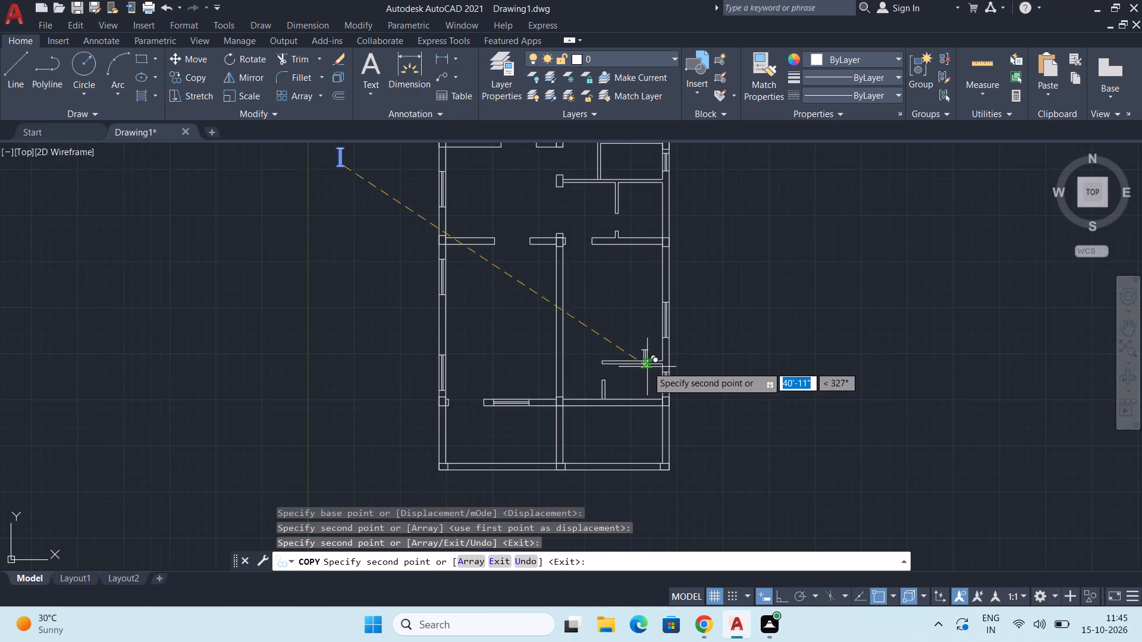
pyautogui.moveTo(652, 358); pyautogui.dragTo(674, 380, button='middle')
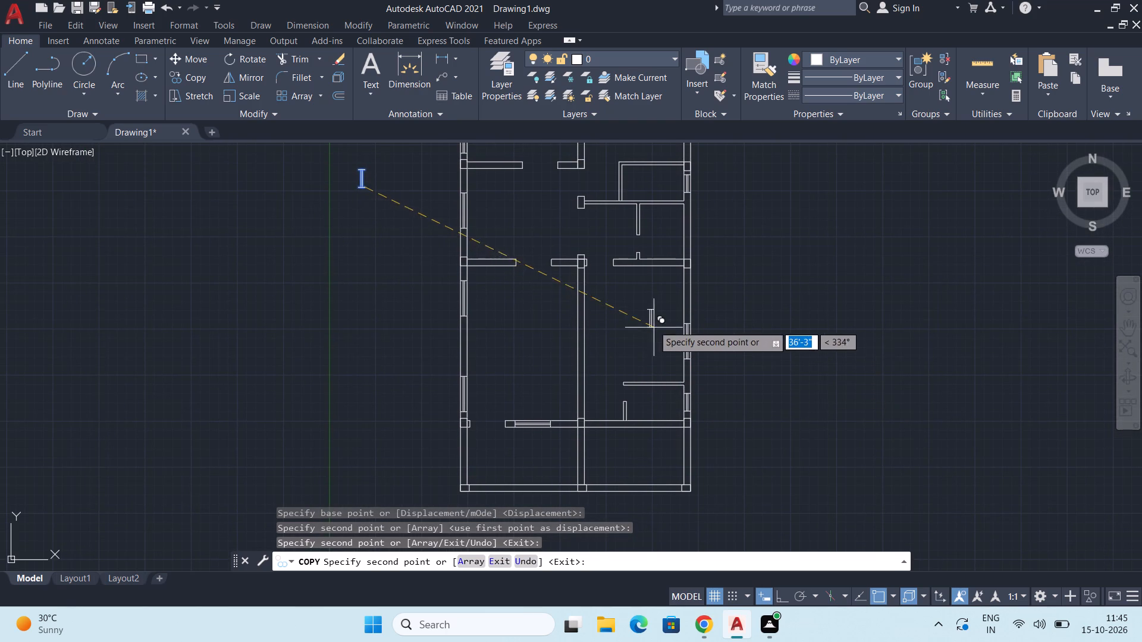
pyautogui.moveTo(652, 320); pyautogui.dragTo(626, 364, button='middle')
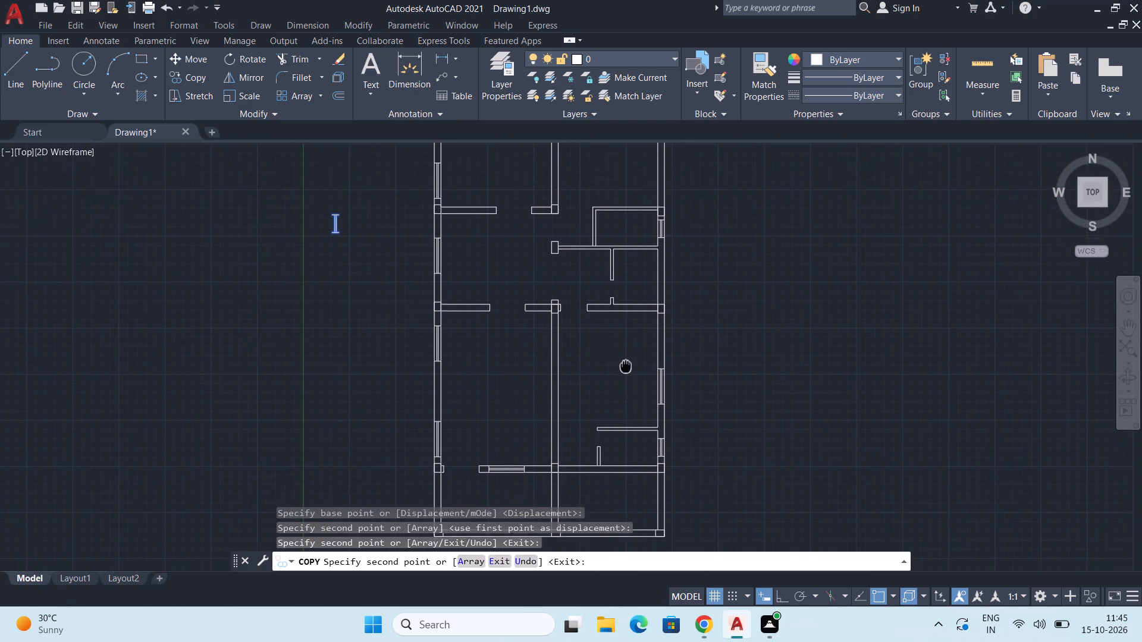
pyautogui.moveTo(626, 364); pyautogui.dragTo(624, 357, button='middle')
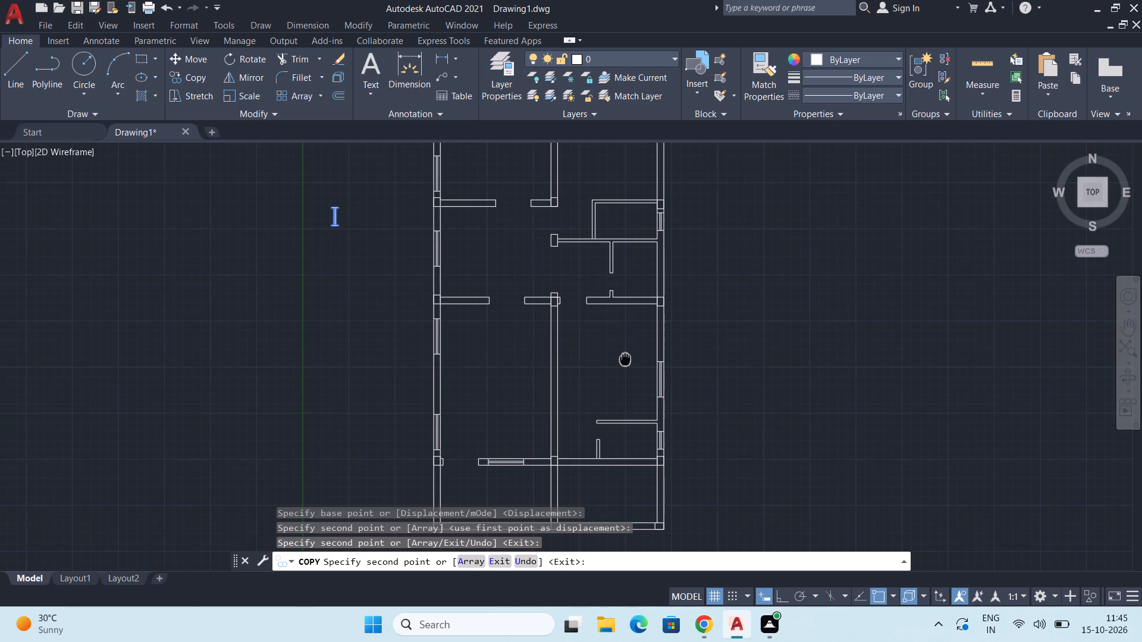
pyautogui.moveTo(624, 357); pyautogui.dragTo(600, 419, button='middle')
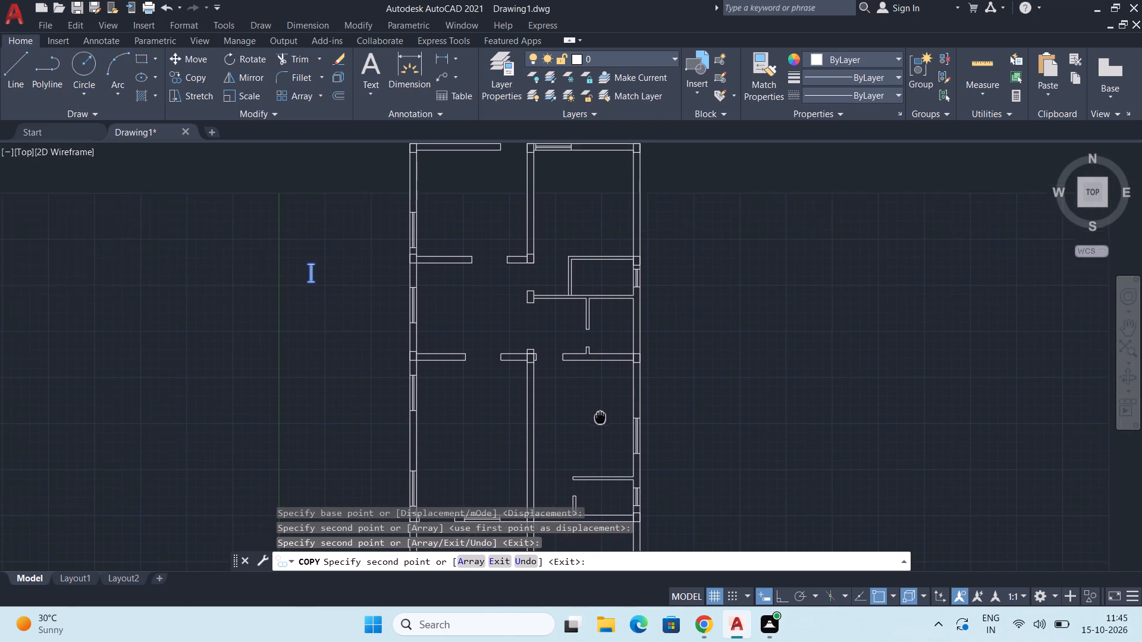
pyautogui.moveTo(600, 419); pyautogui.dragTo(588, 455, button='middle')
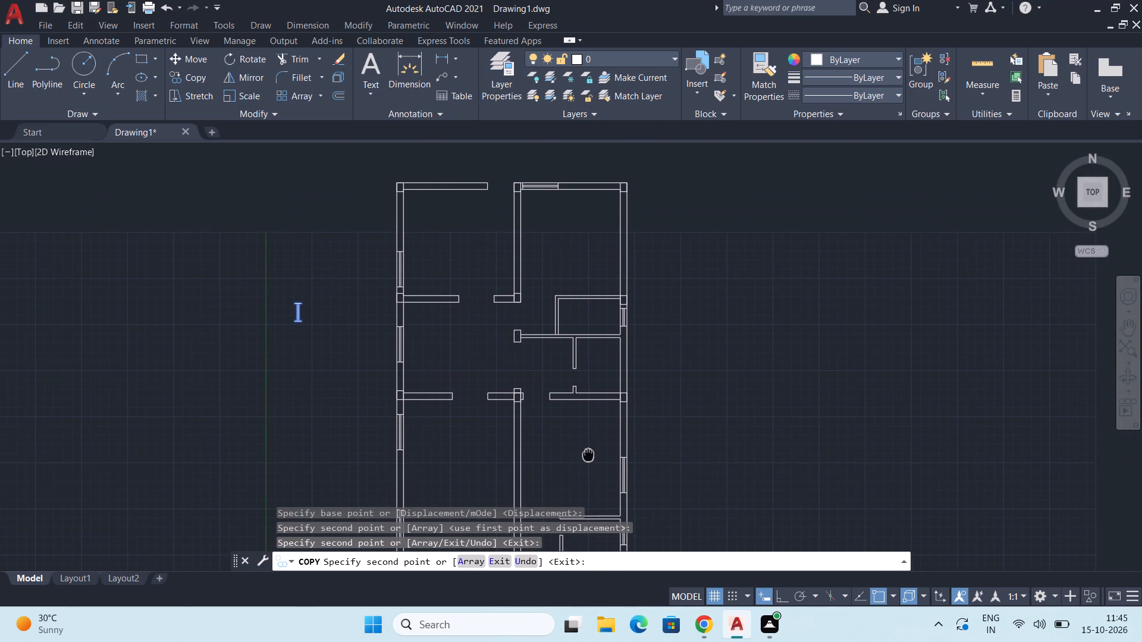
pyautogui.moveTo(588, 455); pyautogui.dragTo(588, 446, button='middle')
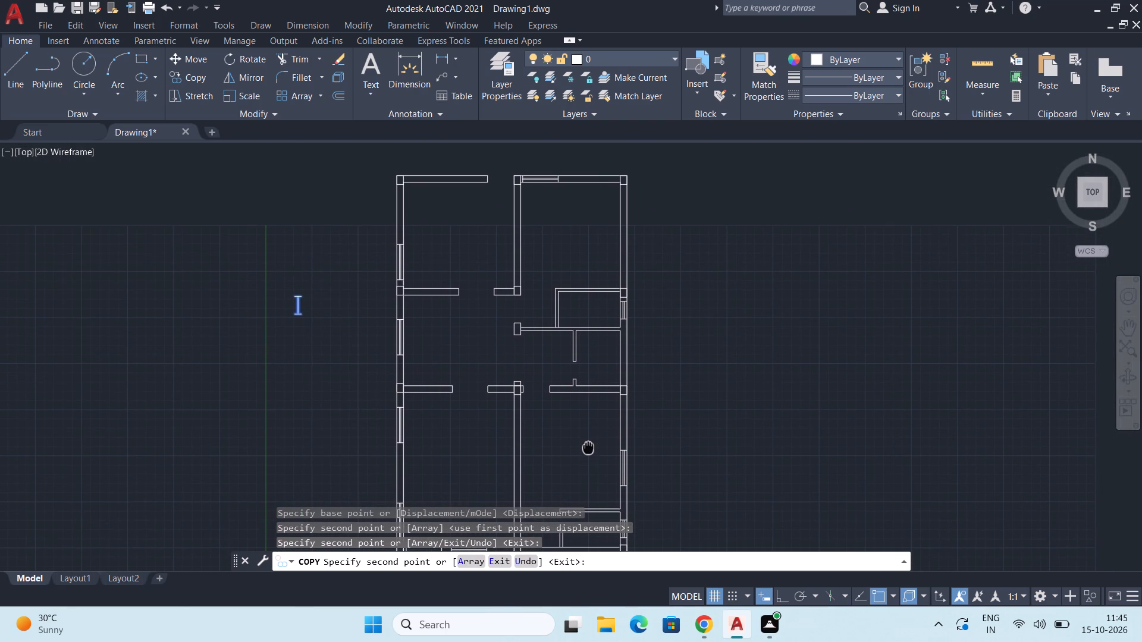
pyautogui.moveTo(588, 446); pyautogui.dragTo(591, 431, button='middle')
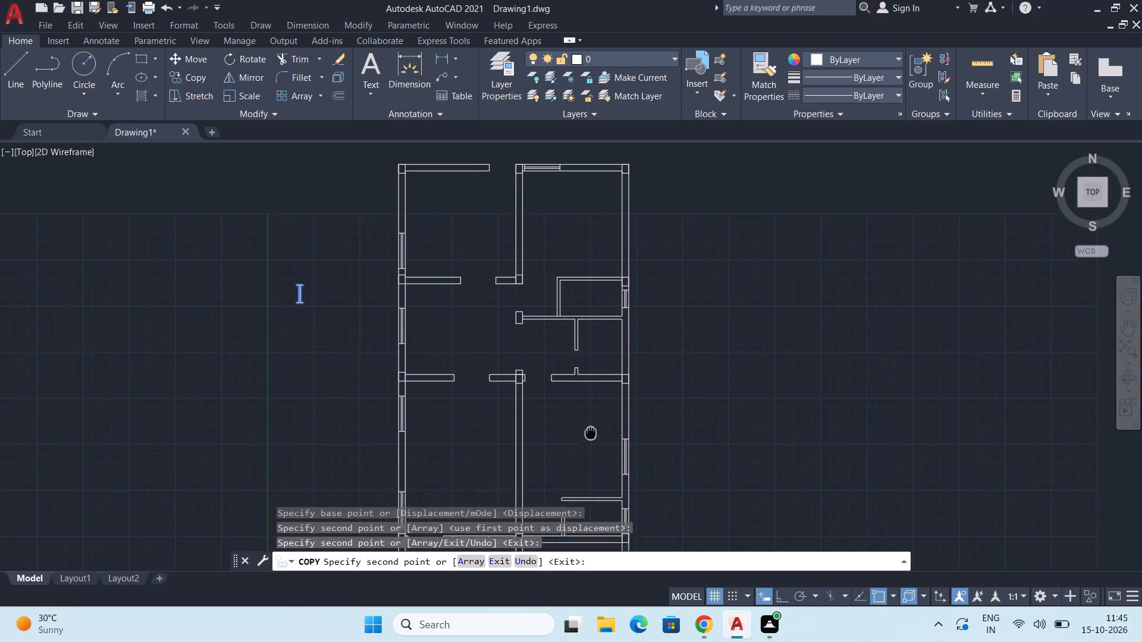
pyautogui.moveTo(591, 431); pyautogui.dragTo(505, 322, button='middle')
pyautogui.moveTo(560, 330); pyautogui.dragTo(562, 313, button='middle')
pyautogui.press('space')
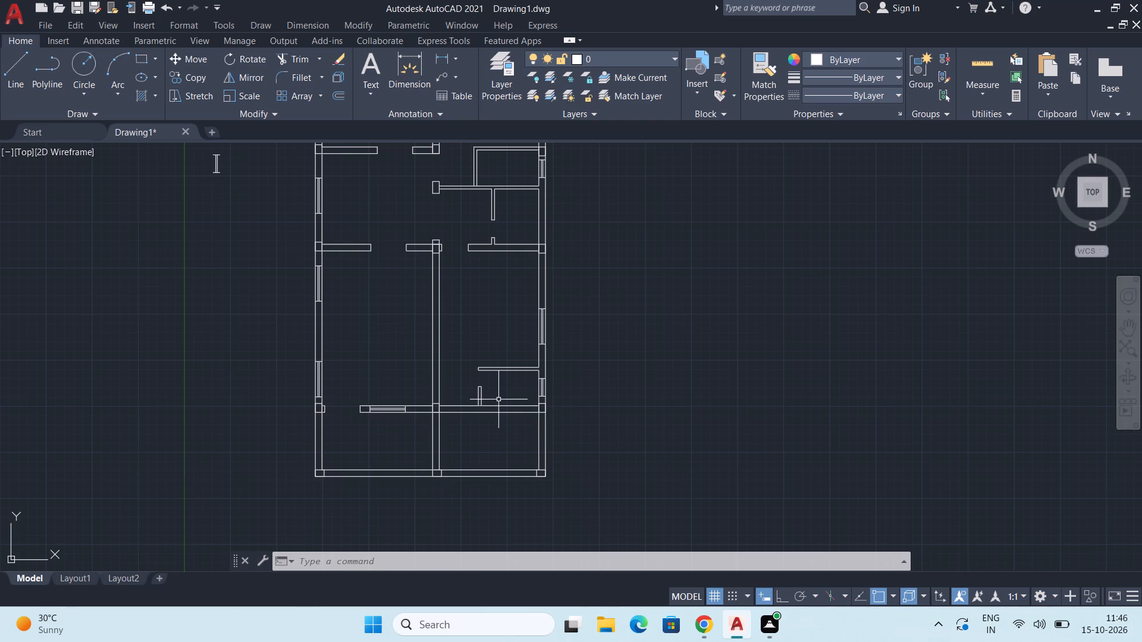
# Copy the 4' window in the lower cross wall about 8' along the same wall, just right of the central column.
pyautogui.scroll(2, 436, 441)
pyautogui.moveTo(387, 406); pyautogui.dragTo(405, 394, button='middle')
pyautogui.scroll(2, 350, 364)
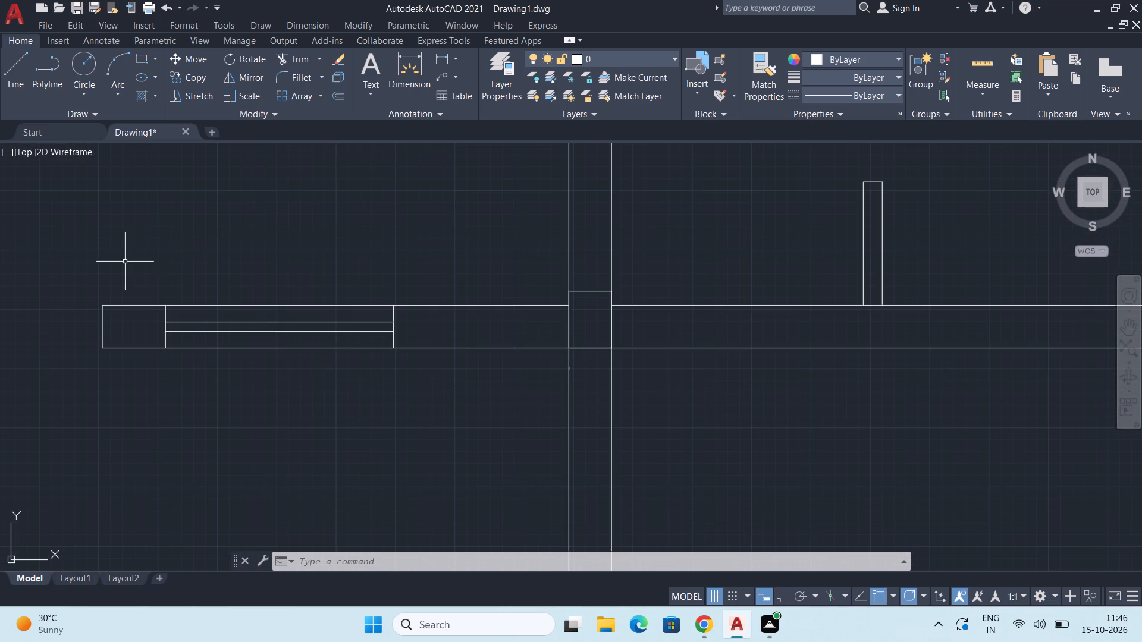
pyautogui.click(135, 273)
pyautogui.click(520, 434)
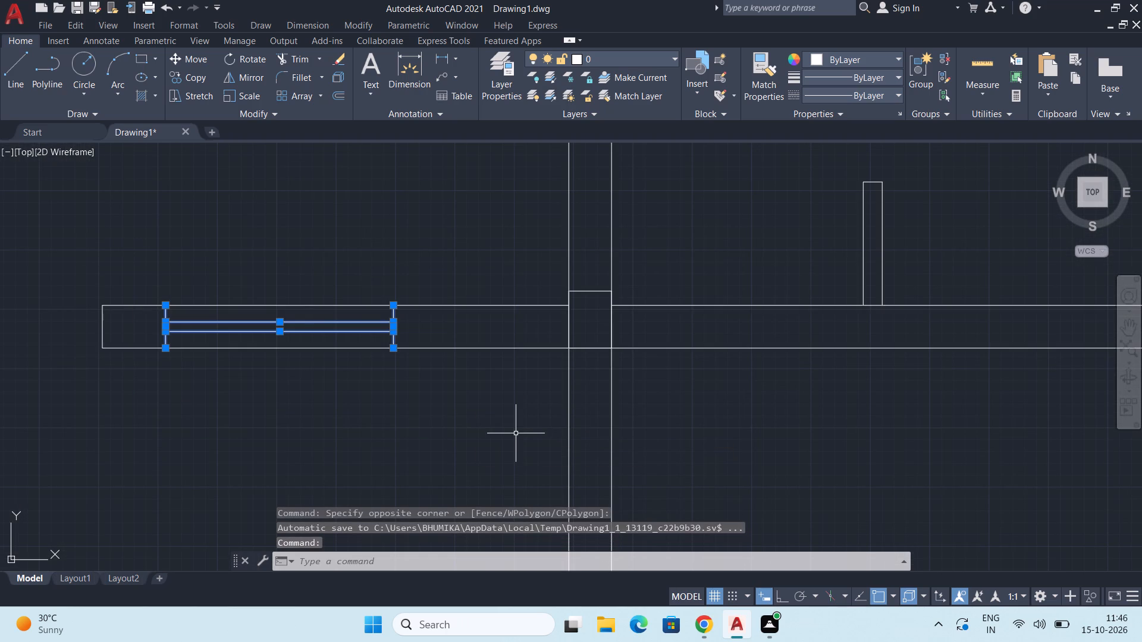
pyautogui.write('CO')
pyautogui.press('Return')
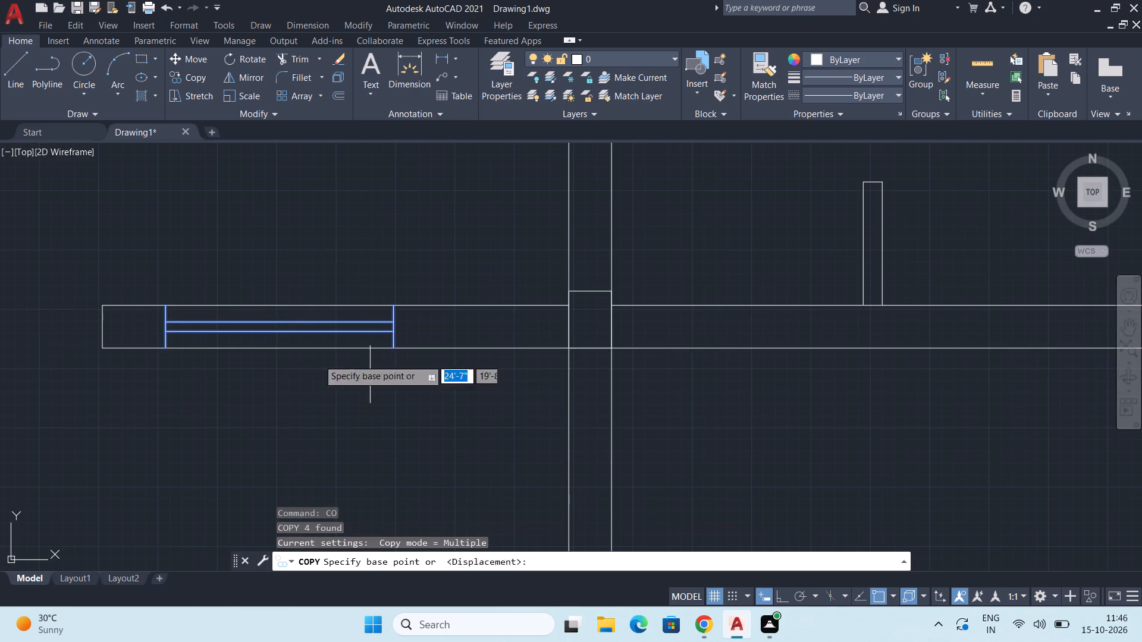
pyautogui.scroll(2, 157, 304)
pyautogui.moveTo(172, 305); pyautogui.dragTo(205, 295)
pyautogui.moveTo(559, 273); pyautogui.dragTo(340, 297, button='middle')
pyautogui.scroll(-1, 857, 298)
pyautogui.moveTo(865, 327); pyautogui.dragTo(528, 351, button='middle')
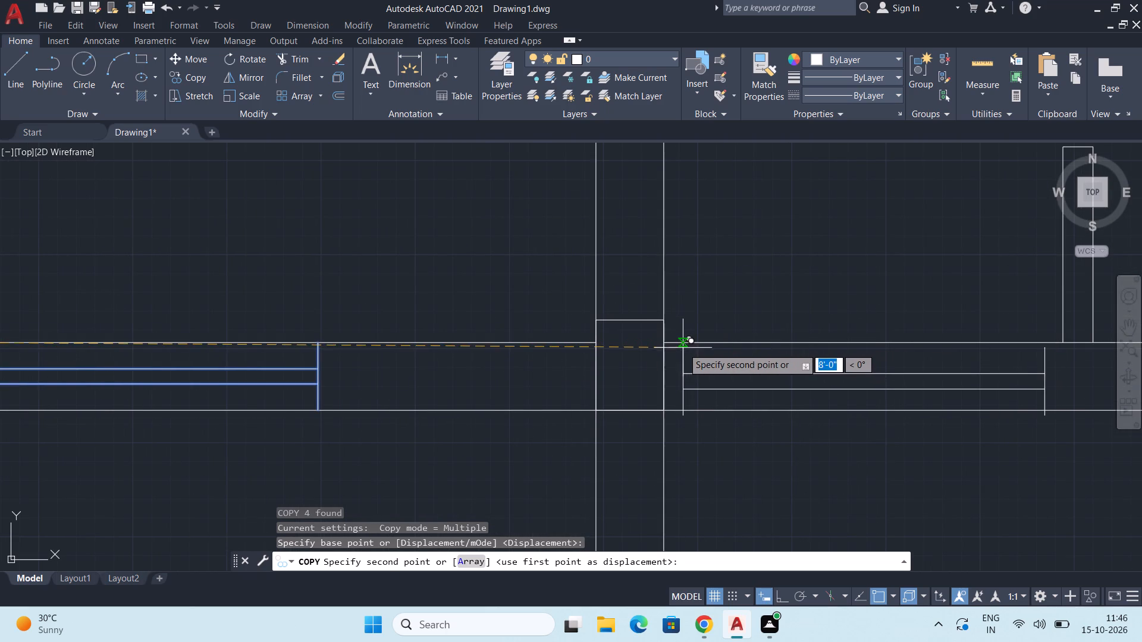
pyautogui.scroll(1, 683, 348)
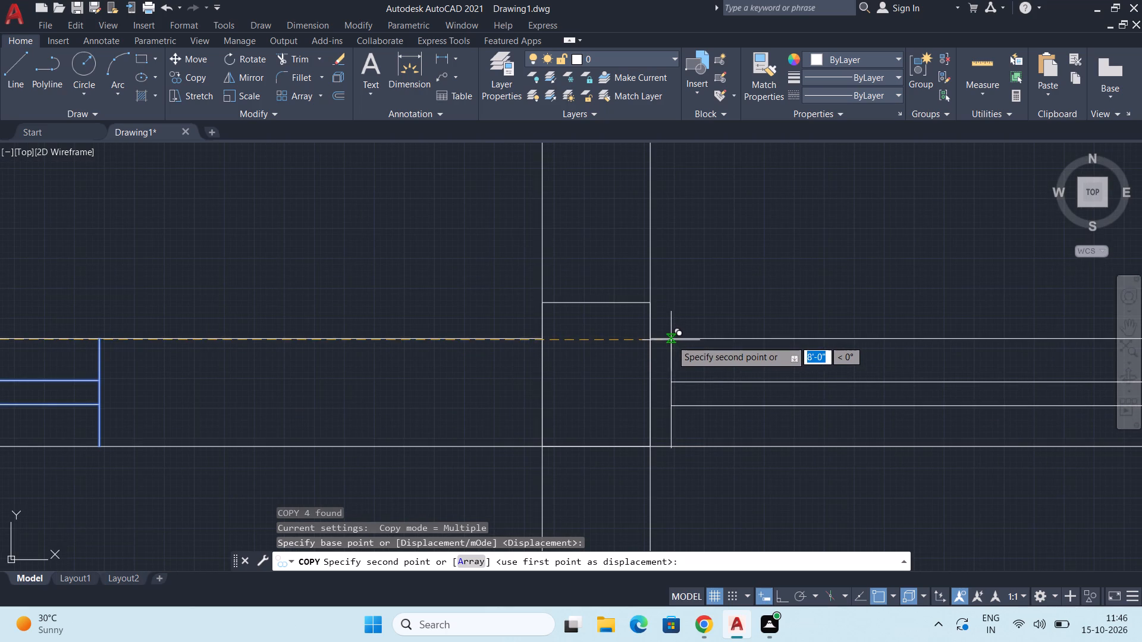
pyautogui.click(674, 339)
pyautogui.scroll(-2, 699, 340)
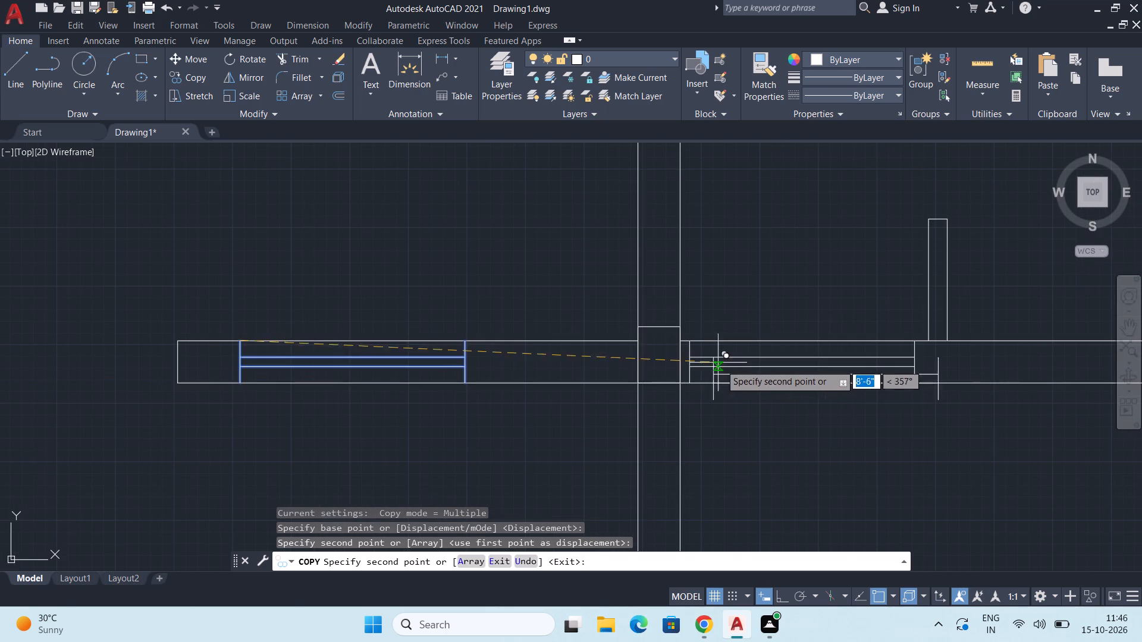
pyautogui.moveTo(746, 385); pyautogui.dragTo(730, 383, button='middle')
pyautogui.press('Escape')
# Draw a short 4" line across the top partition of the upper small room, a little left of the right outer wall.
pyautogui.scroll(-4, 696, 330)
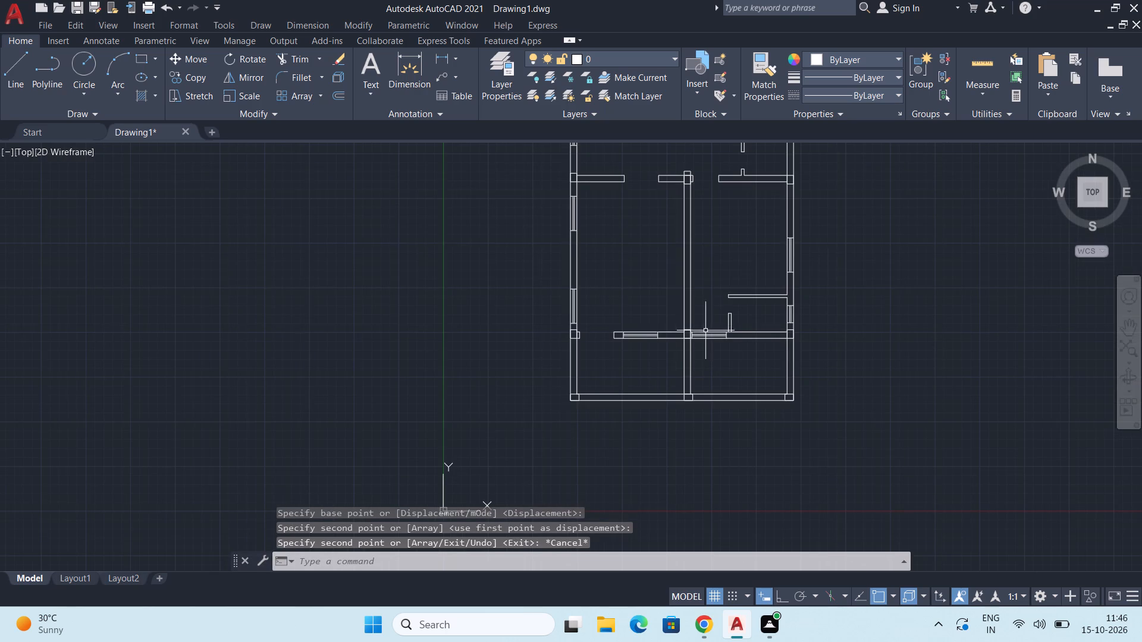
pyautogui.moveTo(705, 362); pyautogui.dragTo(732, 506, button='middle')
pyautogui.moveTo(635, 344); pyautogui.dragTo(639, 358, button='middle')
pyautogui.scroll(-1, 642, 357)
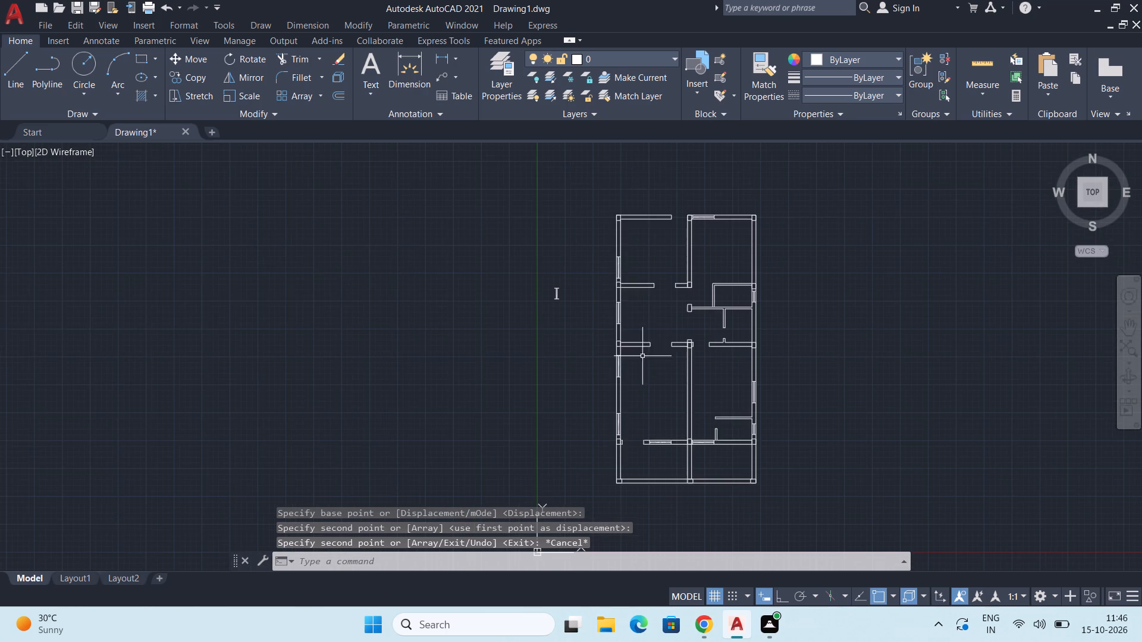
pyautogui.moveTo(656, 348); pyautogui.dragTo(631, 369, button='middle')
pyautogui.middleClick(658, 350)
pyautogui.press('l')
pyautogui.press('Return')
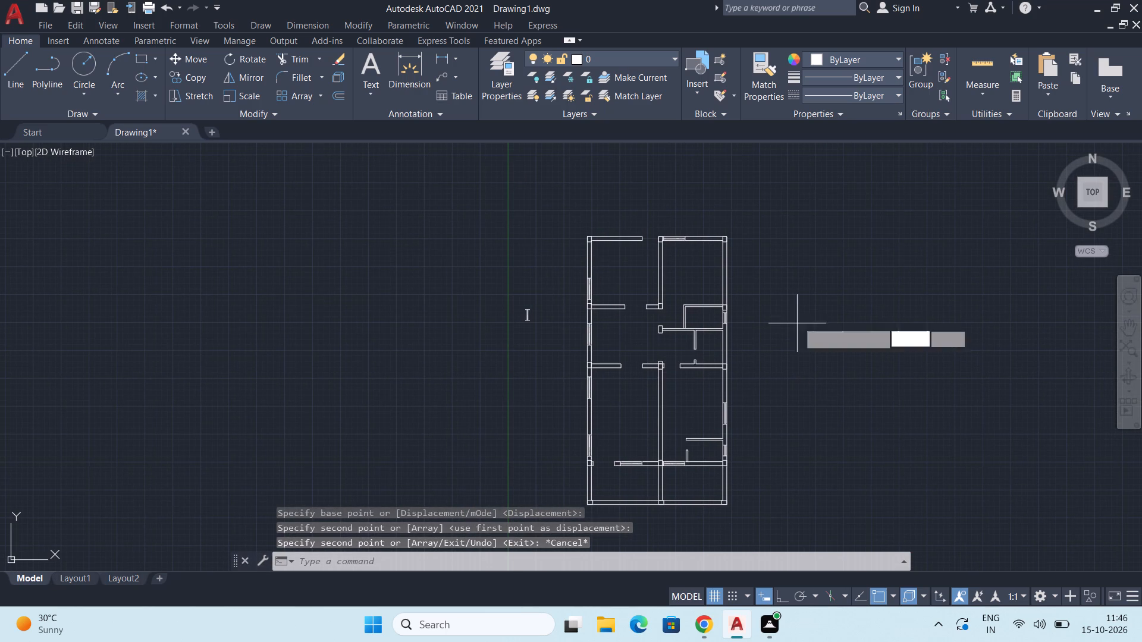
pyautogui.scroll(2, 680, 286)
pyautogui.scroll(3, 722, 350)
pyautogui.moveTo(722, 350); pyautogui.dragTo(696, 370, button='middle')
pyautogui.scroll(1, 746, 348)
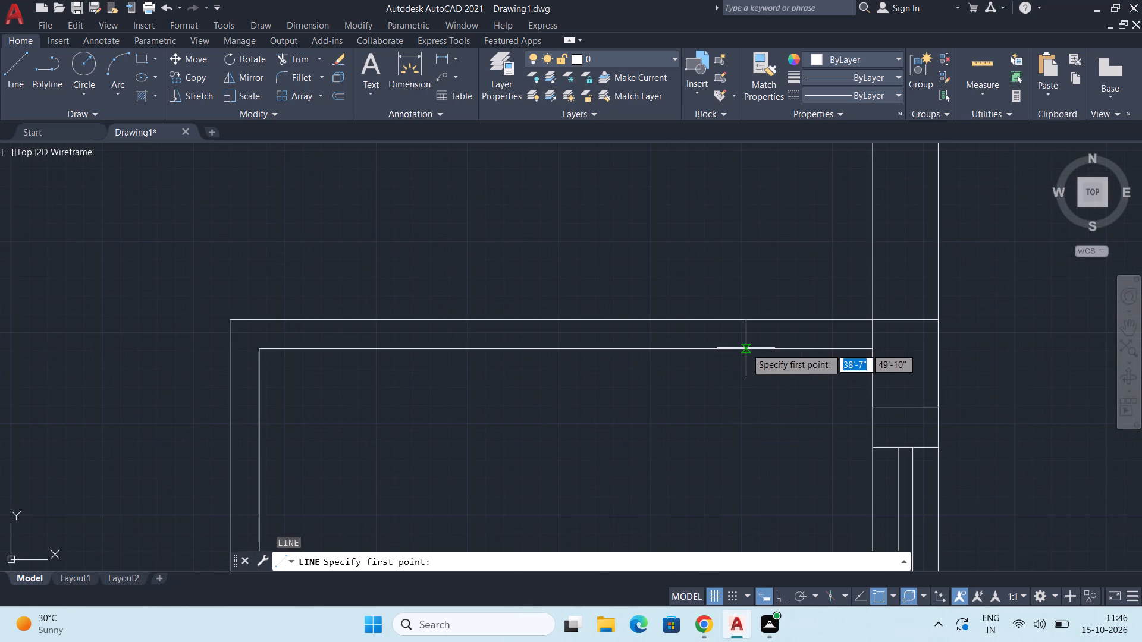
pyautogui.scroll(1, 746, 348)
pyautogui.moveTo(748, 347); pyautogui.dragTo(726, 345, button='middle')
pyautogui.scroll(-1, 724, 339)
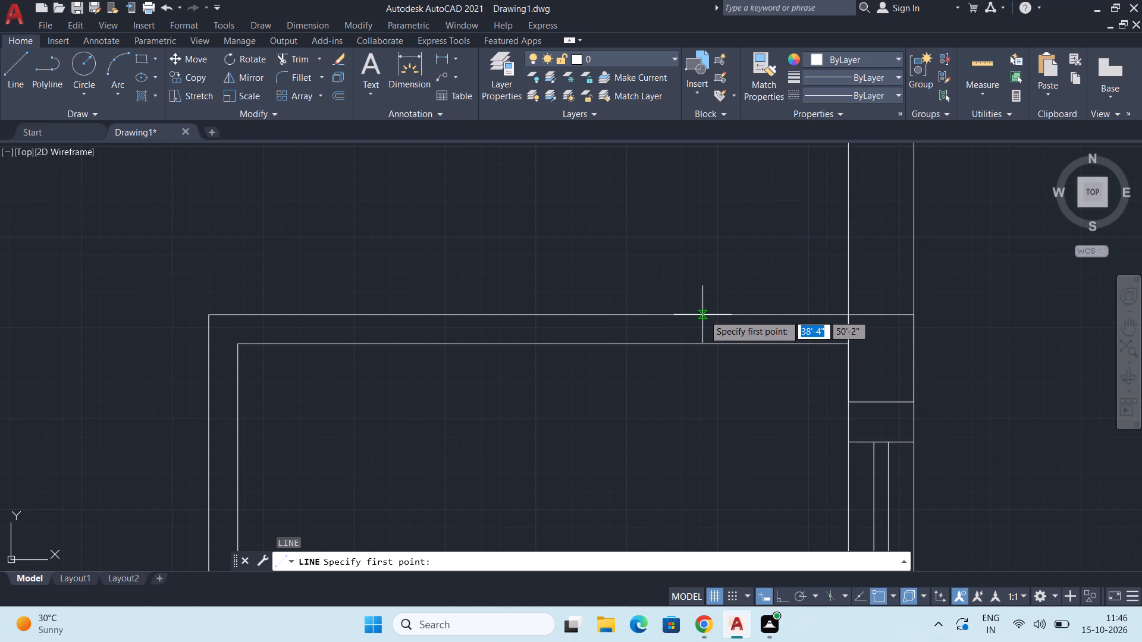
pyautogui.click(717, 315)
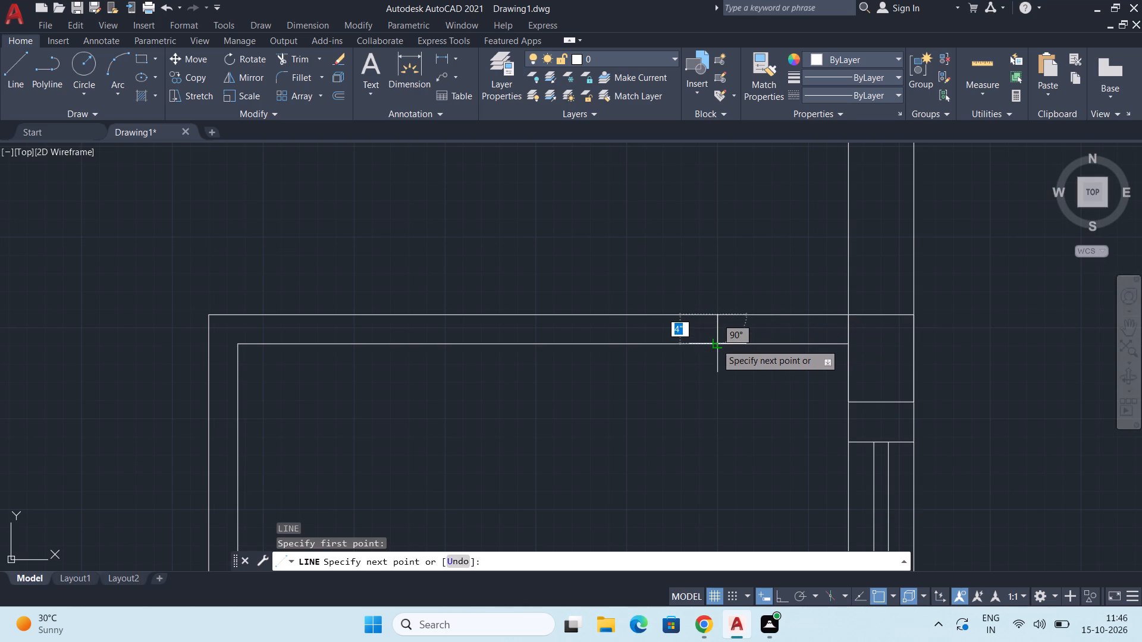
pyautogui.click(716, 344)
pyautogui.press('Escape')
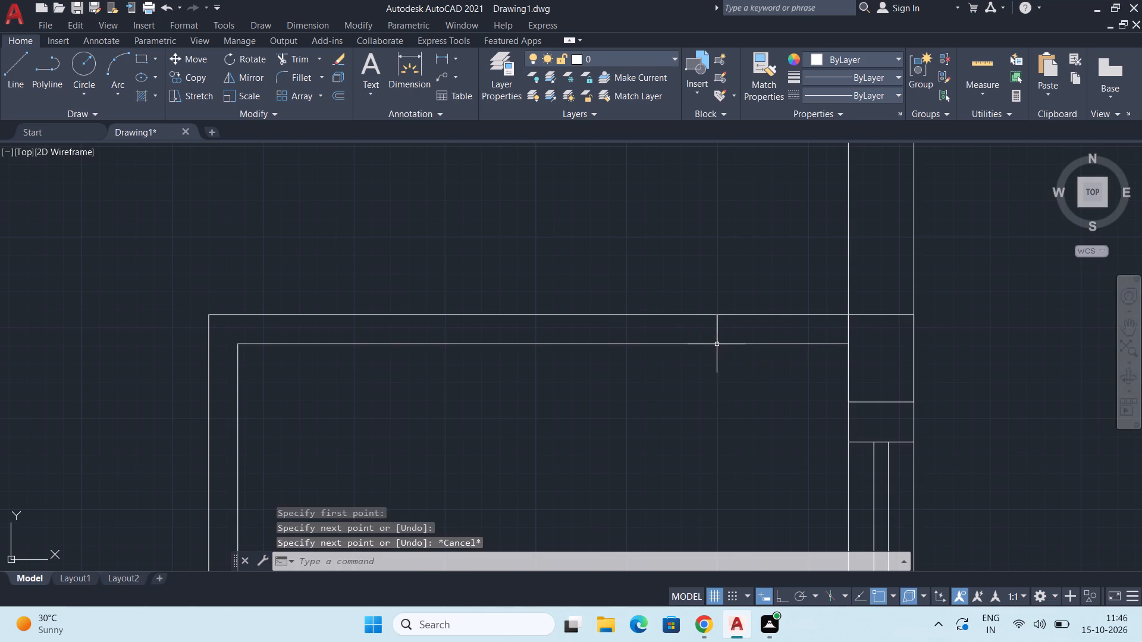
# Trim both partition lines between the new end line and the right outer wall to form an opening.
pyautogui.scroll(-2, 717, 344)
pyautogui.press('t')
pyautogui.press('r')
pyautogui.press('Return')
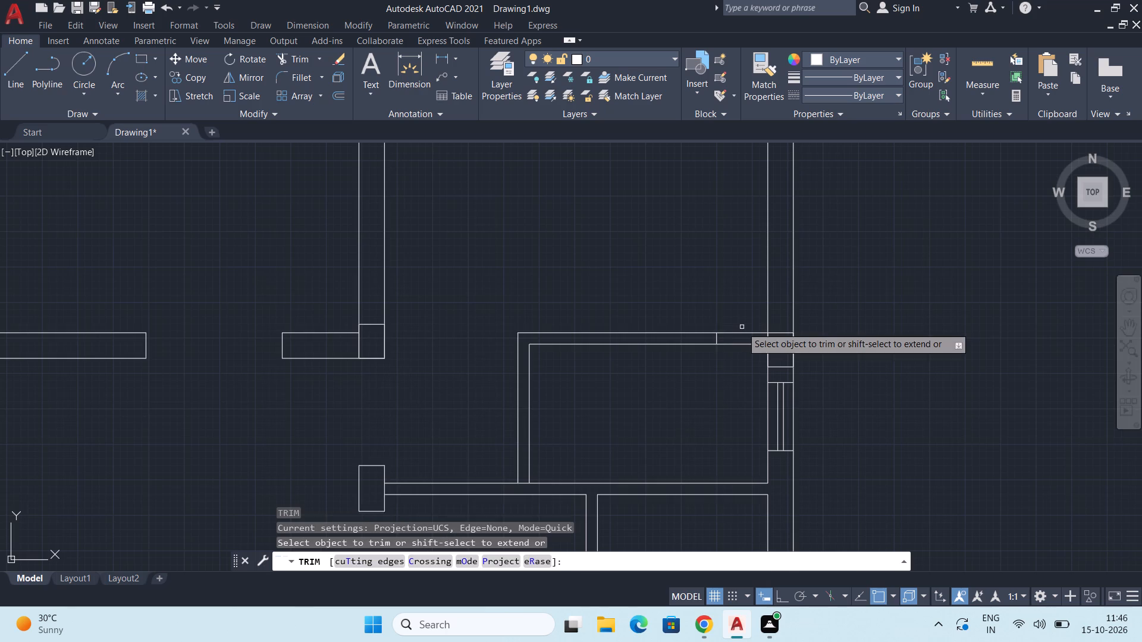
pyautogui.scroll(2, 742, 328)
pyautogui.click(742, 328)
pyautogui.click(738, 400)
pyautogui.scroll(-5, 751, 385)
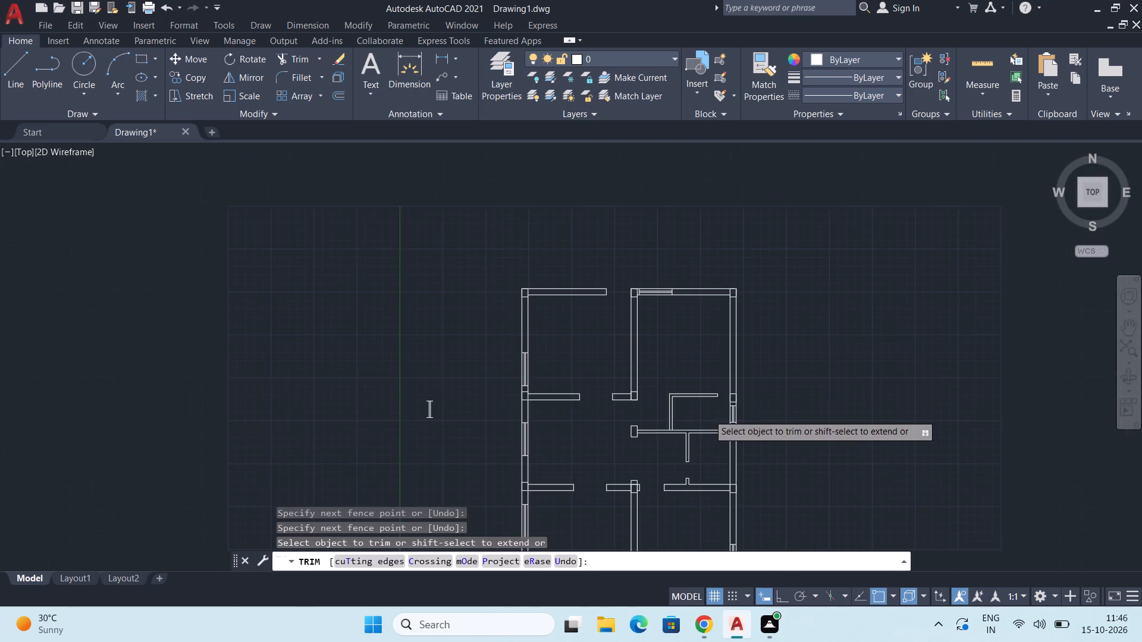
# Finish trimming and look over the whole plan, checking the walls, partitions, openings and window positions room by room.
pyautogui.moveTo(708, 418); pyautogui.dragTo(777, 338, button='middle')
pyautogui.moveTo(707, 374); pyautogui.dragTo(723, 356, button='middle')
pyautogui.moveTo(698, 355); pyautogui.dragTo(713, 358, button='middle')
pyautogui.moveTo(711, 364); pyautogui.dragTo(632, 329, button='middle')
pyautogui.moveTo(560, 326); pyautogui.dragTo(581, 326, button='middle')
pyautogui.scroll(3, 586, 282)
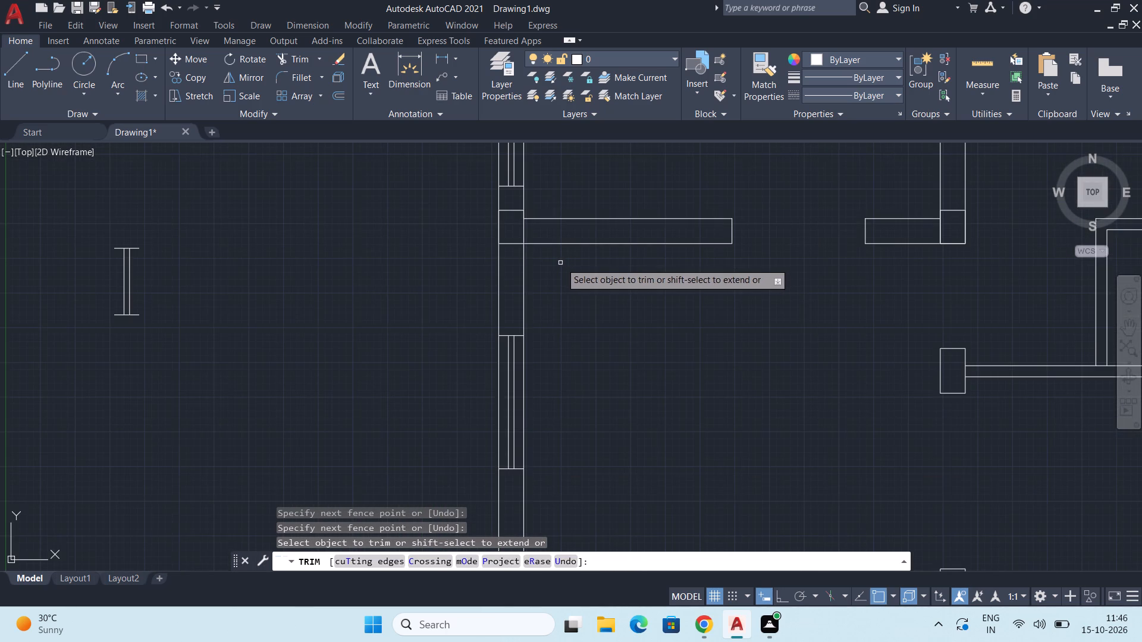
pyautogui.scroll(-2, 582, 272)
pyautogui.moveTo(727, 367); pyautogui.dragTo(694, 347, button='middle')
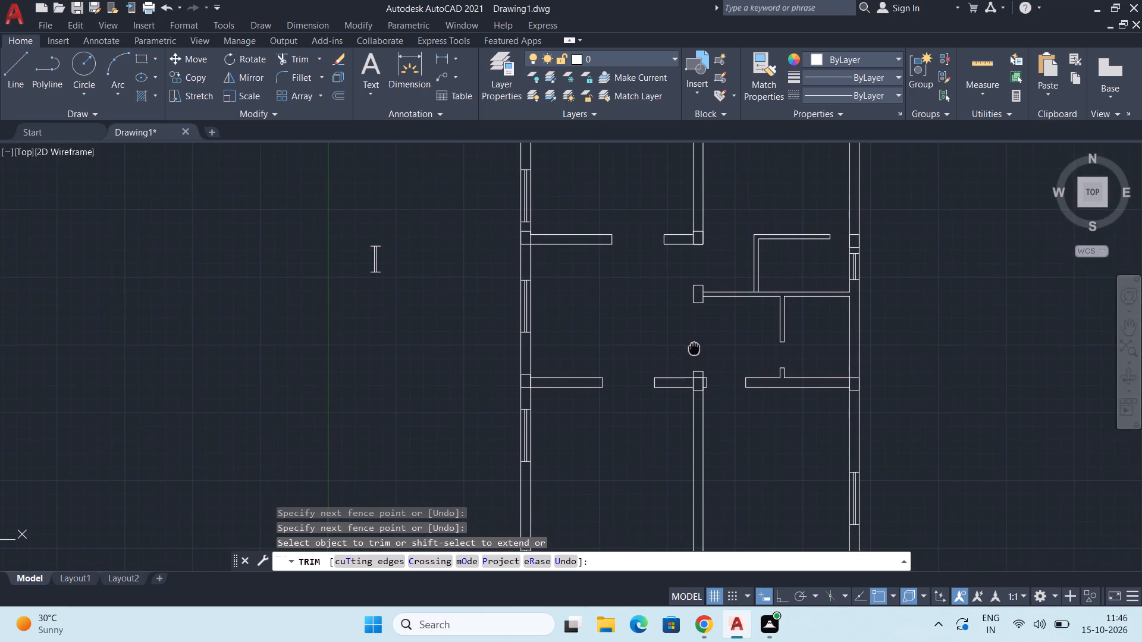
pyautogui.moveTo(694, 347); pyautogui.dragTo(692, 345, button='middle')
pyautogui.moveTo(820, 383); pyautogui.dragTo(799, 368, button='middle')
pyautogui.moveTo(754, 386); pyautogui.dragTo(750, 372, button='middle')
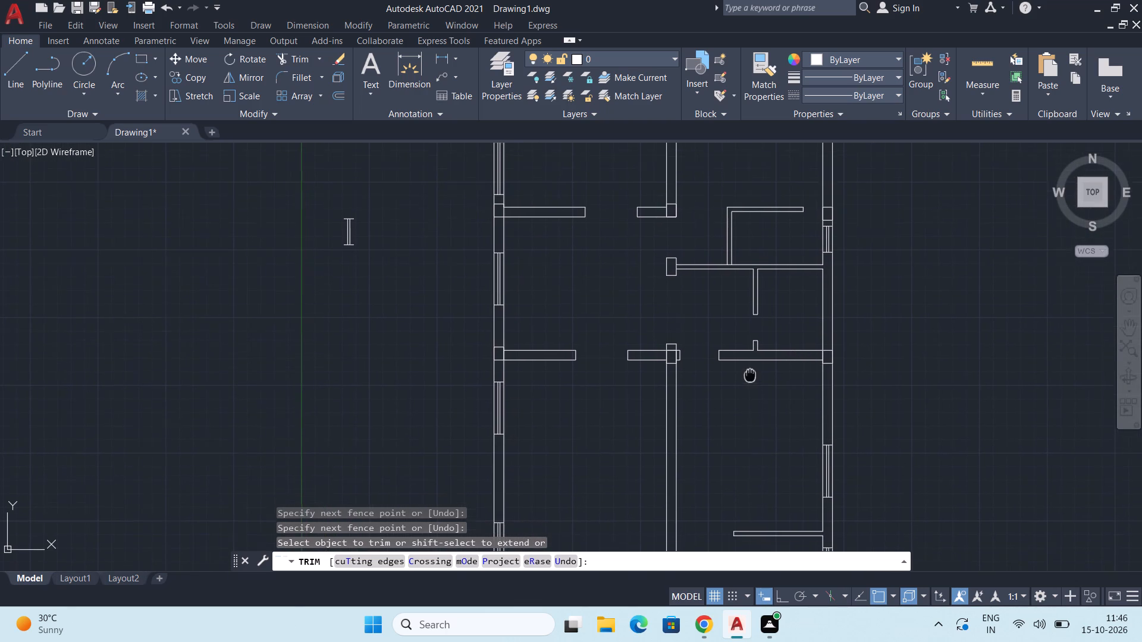
pyautogui.moveTo(750, 372); pyautogui.dragTo(748, 332, button='middle')
pyautogui.scroll(-2, 748, 316)
pyautogui.scroll(3, 746, 327)
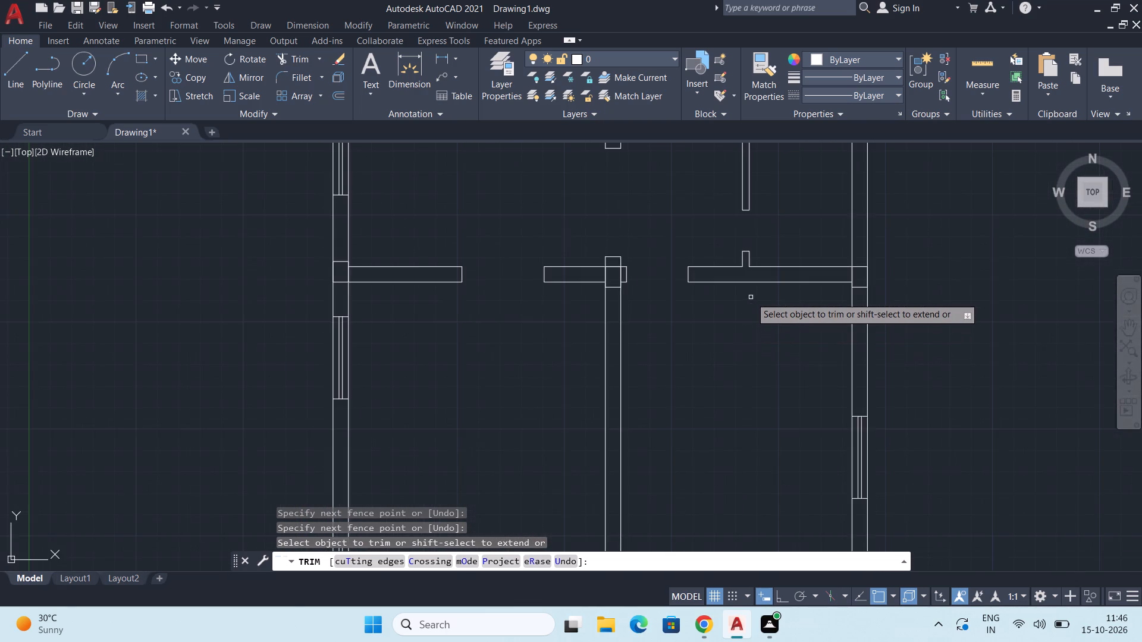
pyautogui.scroll(1, 751, 297)
pyautogui.scroll(-2, 751, 298)
pyautogui.moveTo(749, 313); pyautogui.dragTo(764, 348, button='middle')
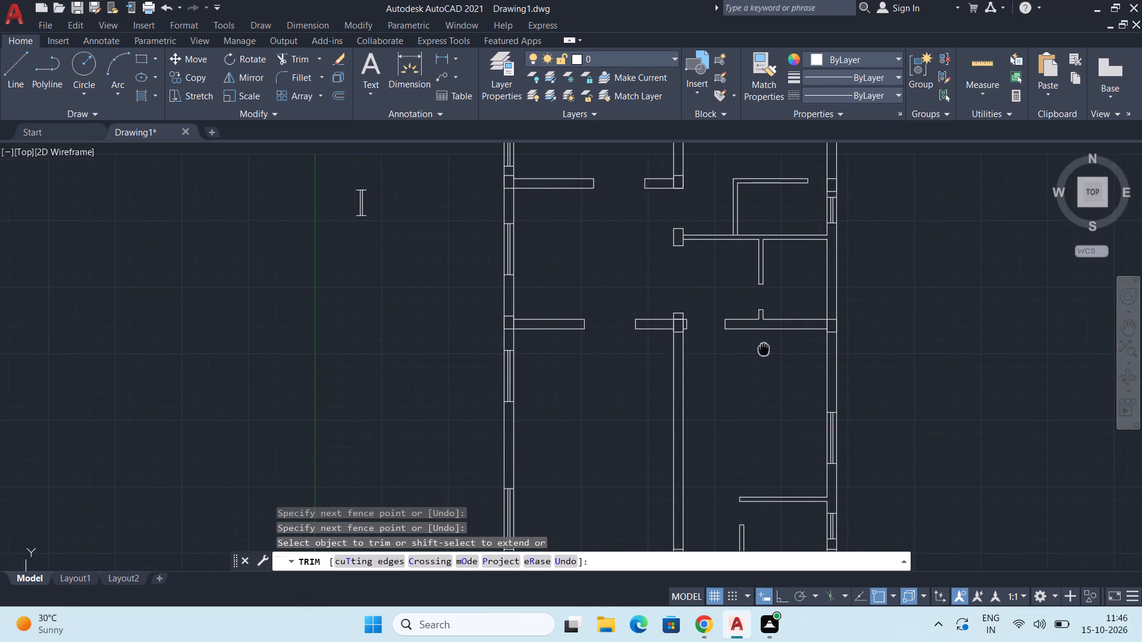
pyautogui.moveTo(764, 348); pyautogui.dragTo(766, 323, button='middle')
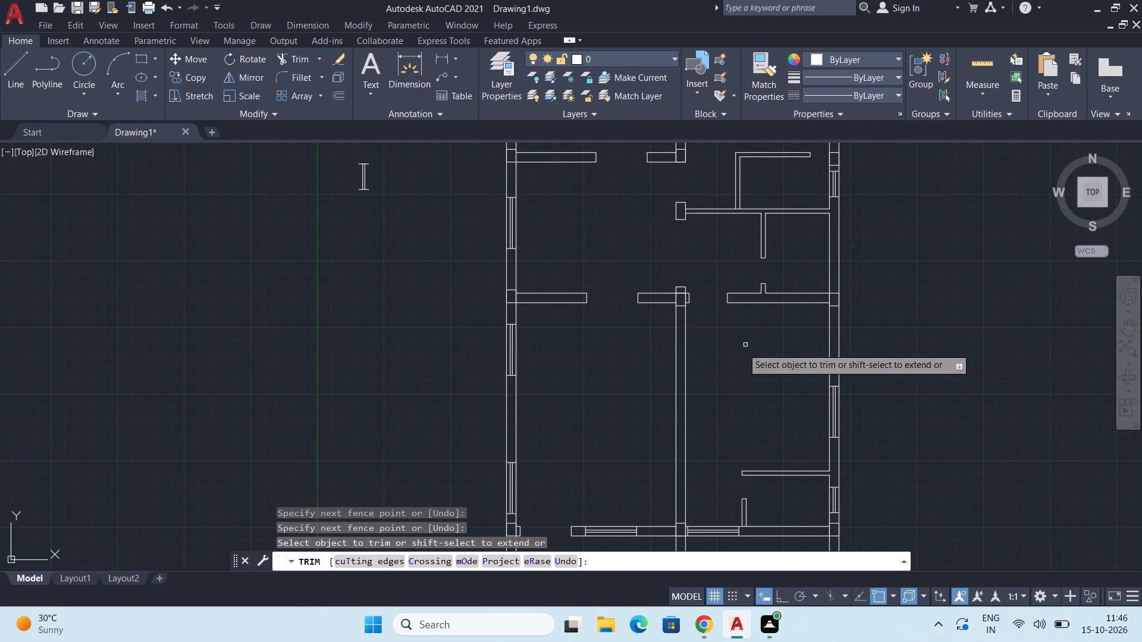
pyautogui.moveTo(719, 398); pyautogui.dragTo(719, 244, button='middle')
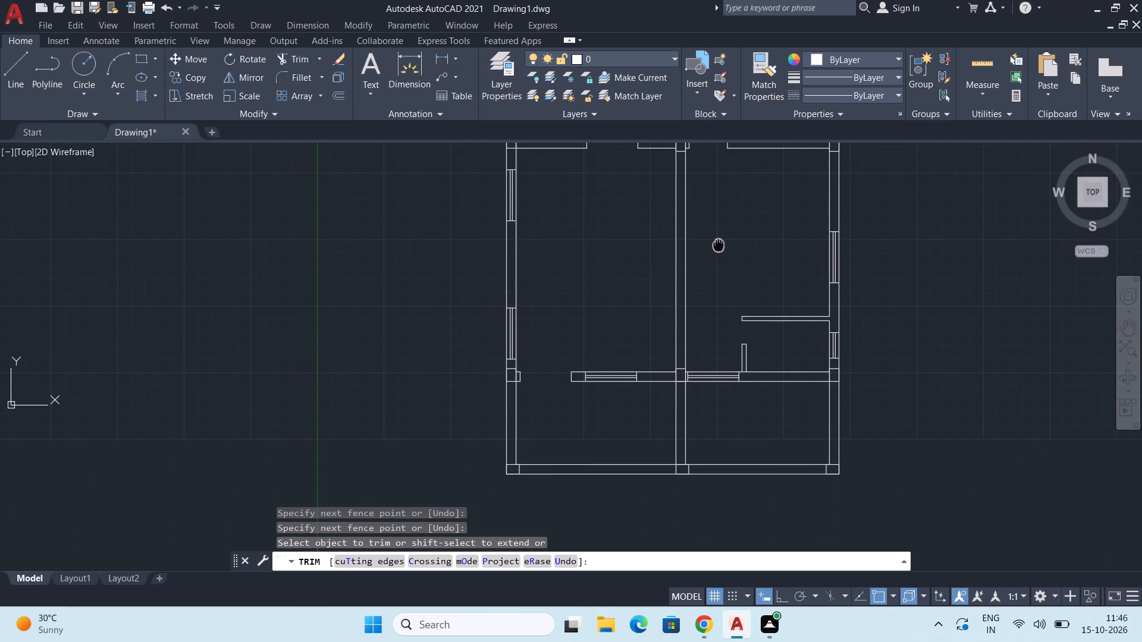
pyautogui.moveTo(719, 244); pyautogui.dragTo(719, 244, button='middle')
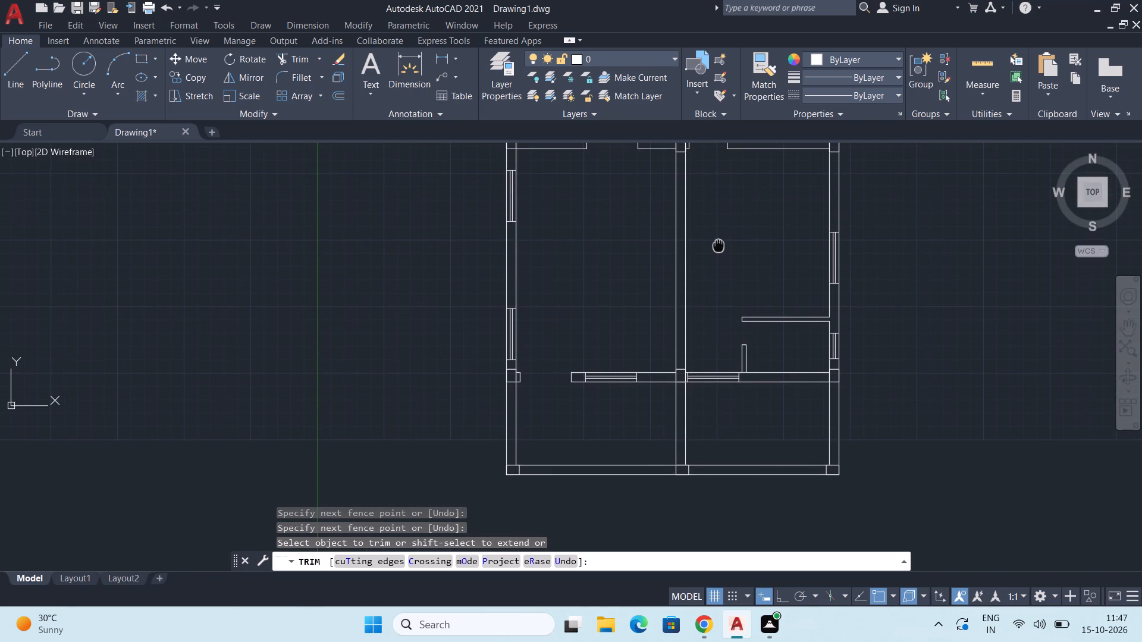
pyautogui.moveTo(719, 244); pyautogui.dragTo(695, 276, button='middle')
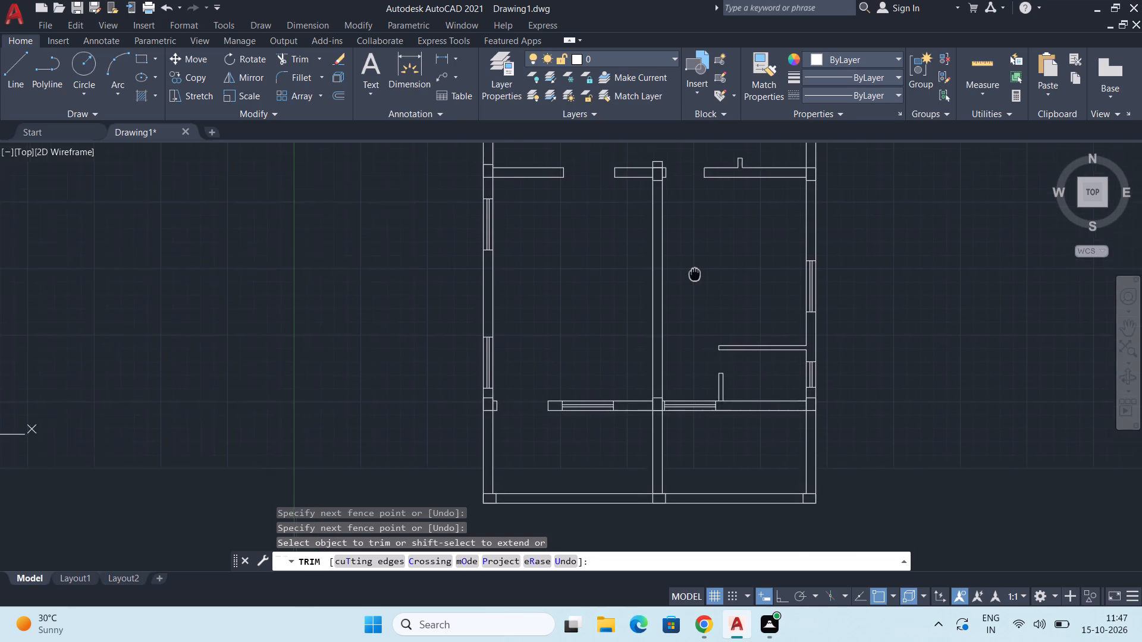
pyautogui.moveTo(695, 276); pyautogui.dragTo(702, 347, button='middle')
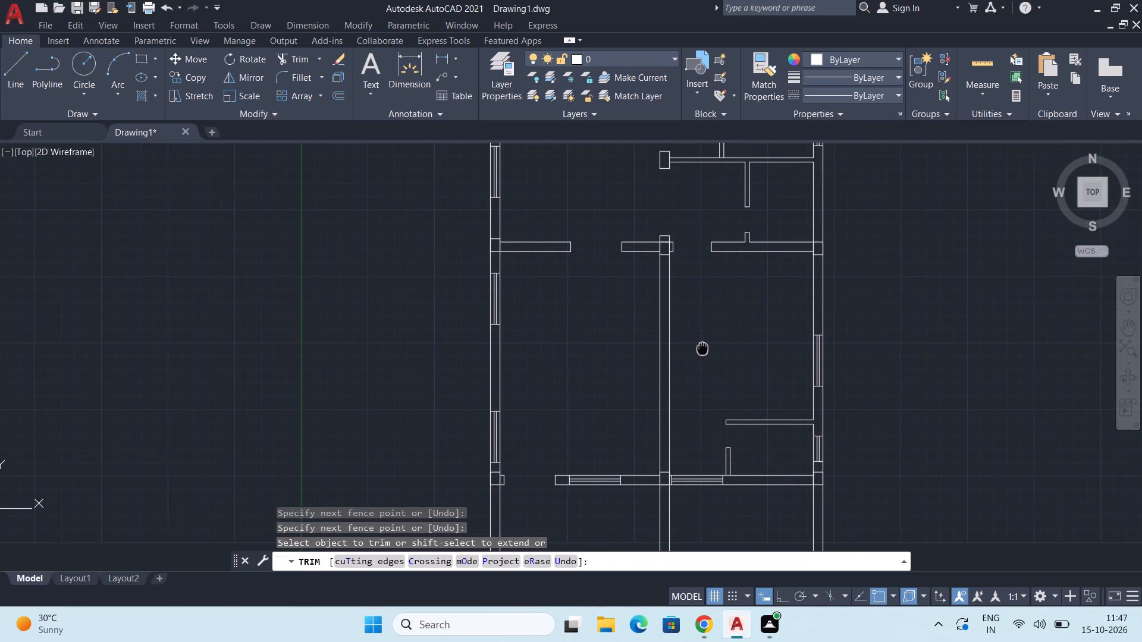
pyautogui.moveTo(702, 347); pyautogui.dragTo(705, 351, button='middle')
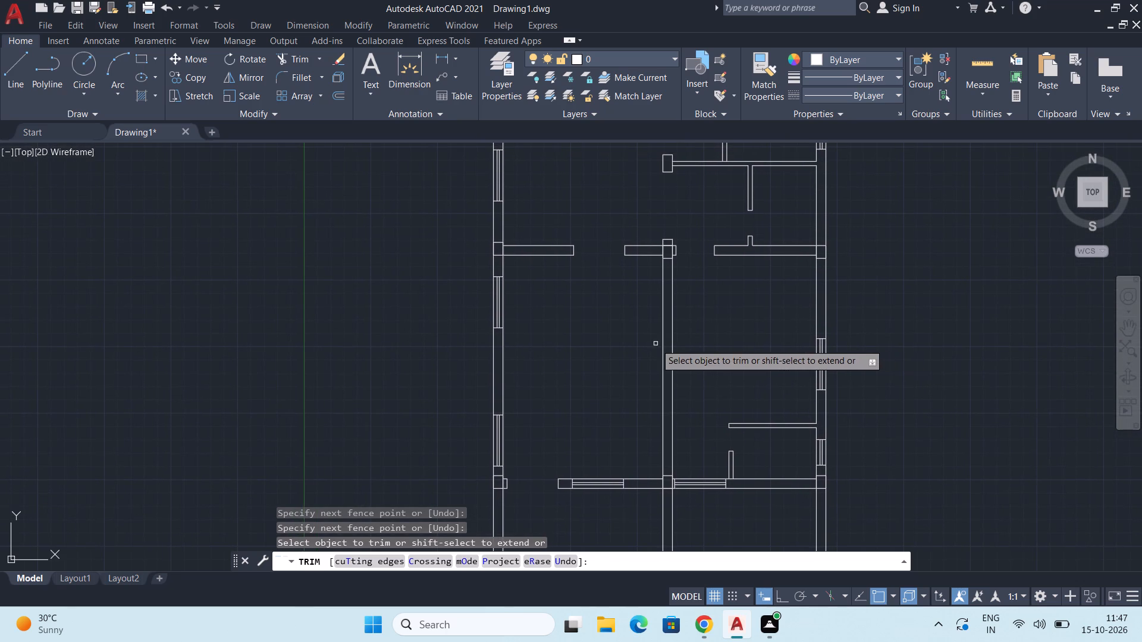
pyautogui.moveTo(655, 344); pyautogui.dragTo(647, 338, button='middle')
pyautogui.press('space')
pyautogui.moveTo(652, 302); pyautogui.dragTo(670, 372, button='middle')
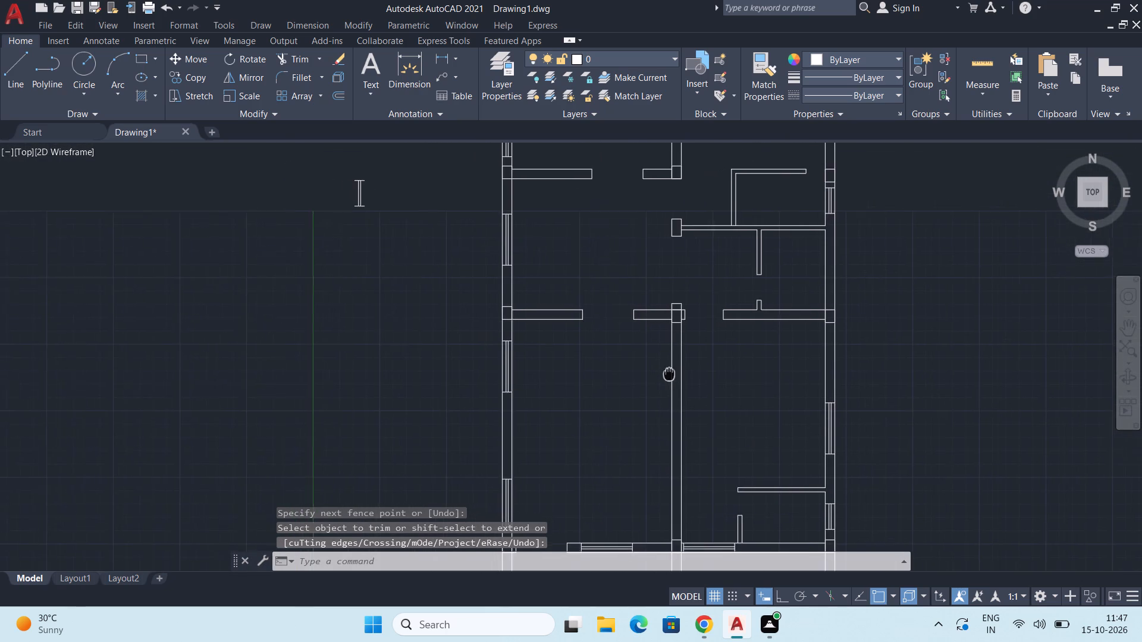
pyautogui.moveTo(670, 372); pyautogui.dragTo(659, 366, button='middle')
pyautogui.scroll(-1, 658, 351)
pyautogui.moveTo(657, 345); pyautogui.dragTo(620, 336, button='middle')
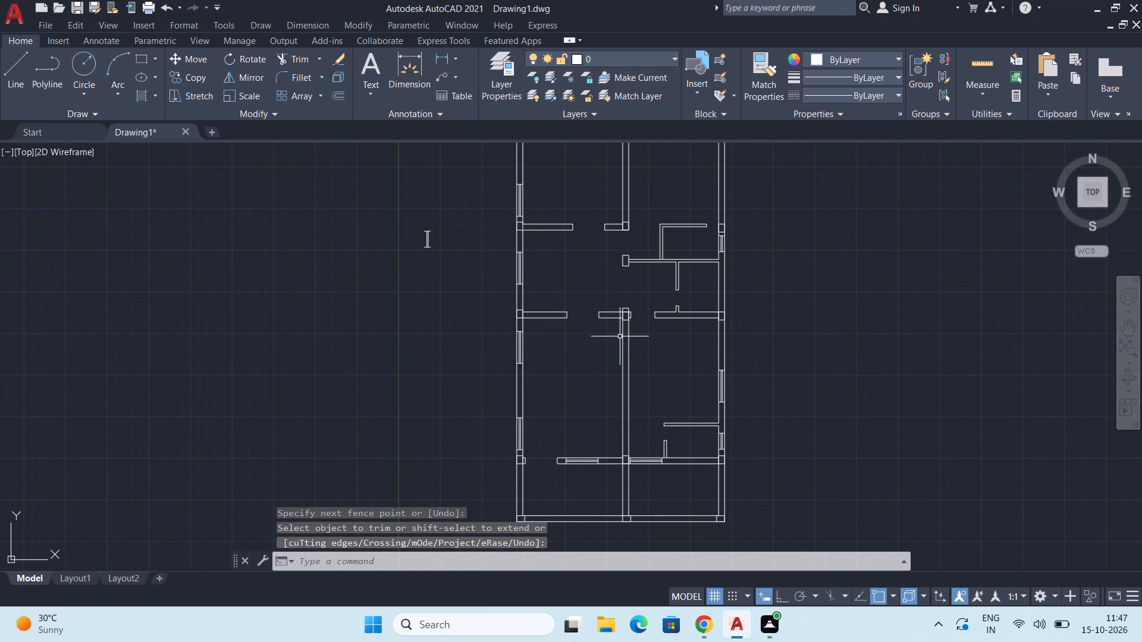
pyautogui.moveTo(611, 333); pyautogui.dragTo(580, 321, button='middle')
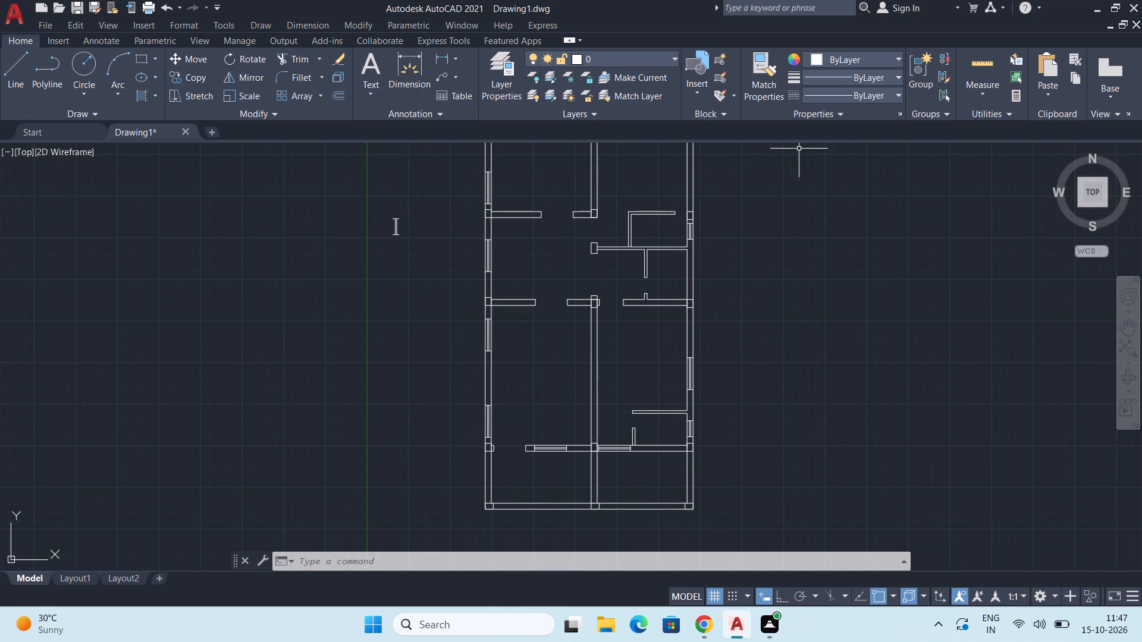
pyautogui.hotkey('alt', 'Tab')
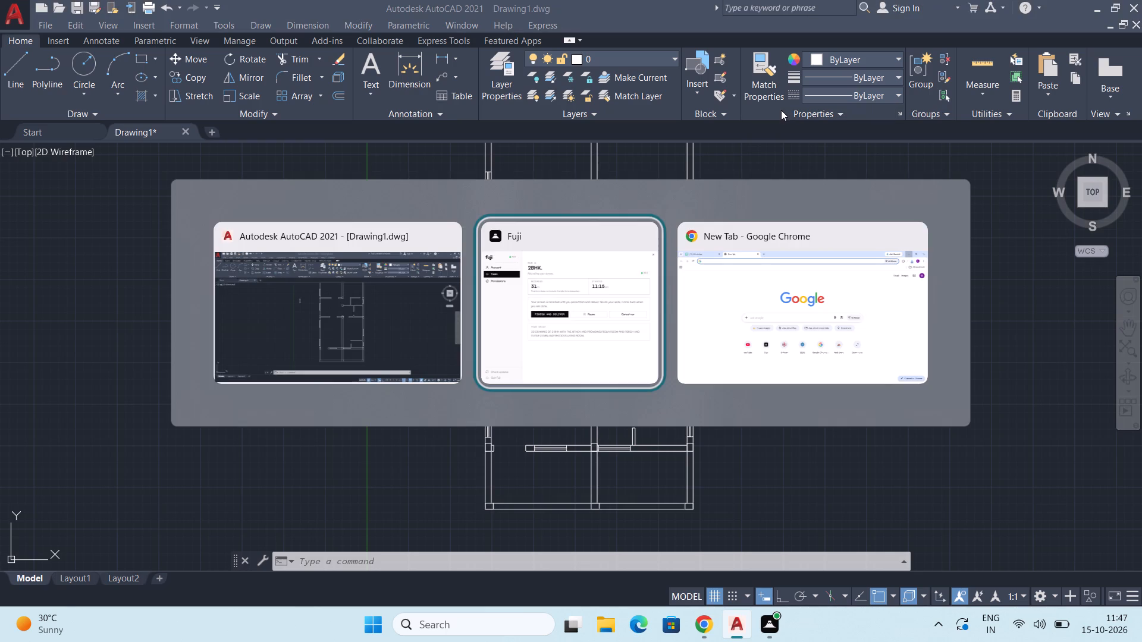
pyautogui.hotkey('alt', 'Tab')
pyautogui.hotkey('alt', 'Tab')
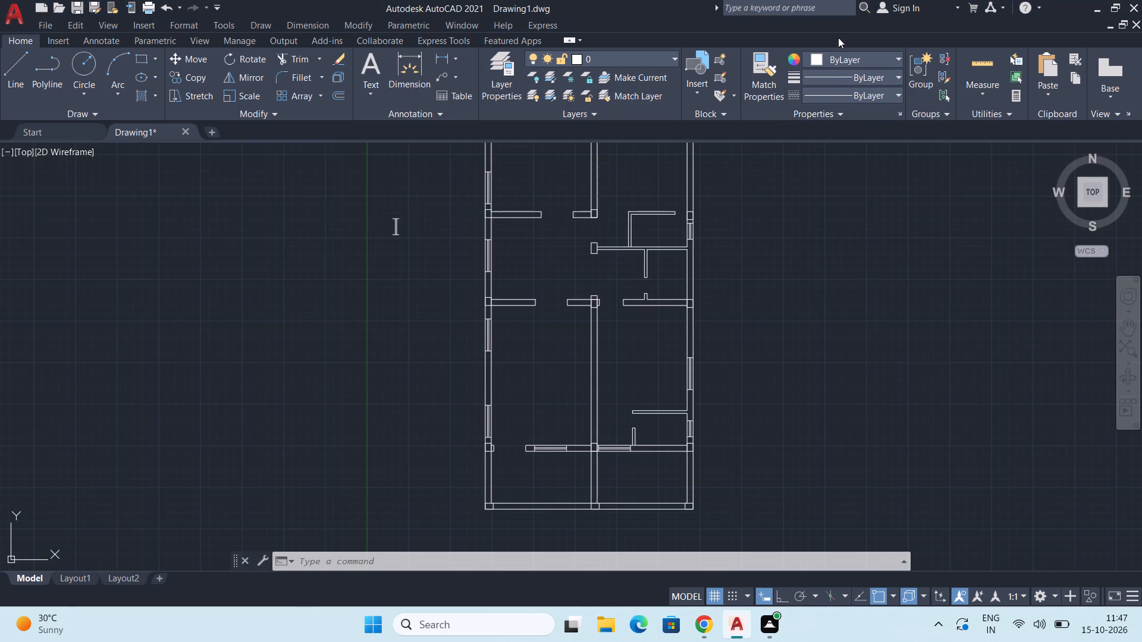
# Look through the recent blocks and switch to the Beds_in_plan.dwg block library.
pyautogui.click(701, 89)
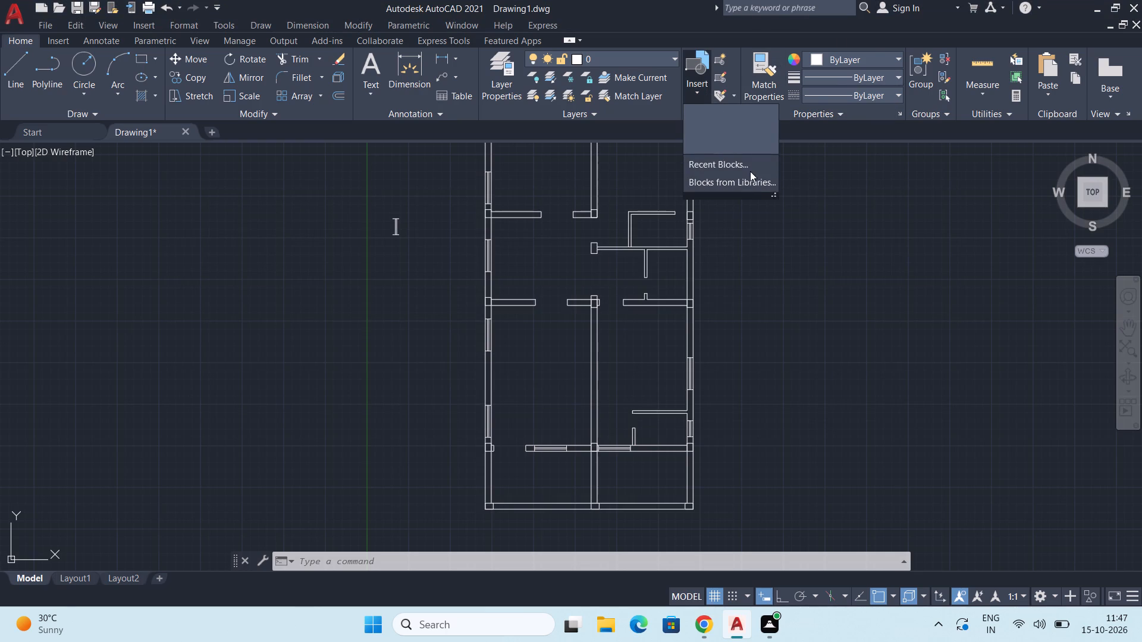
pyautogui.click(768, 161)
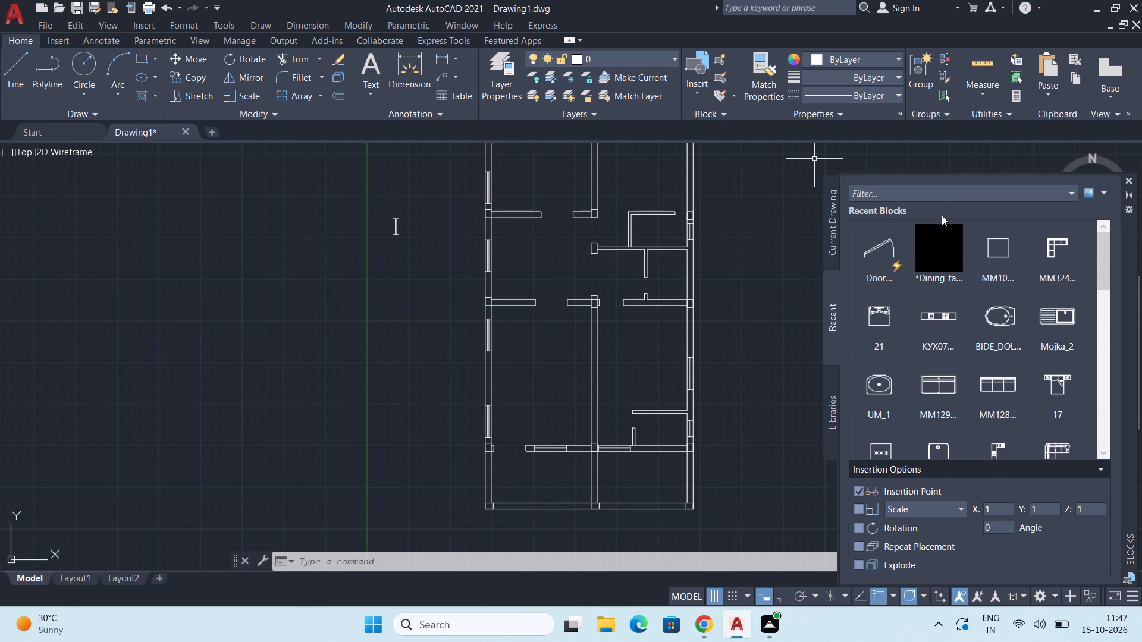
pyautogui.scroll(-2, 979, 323)
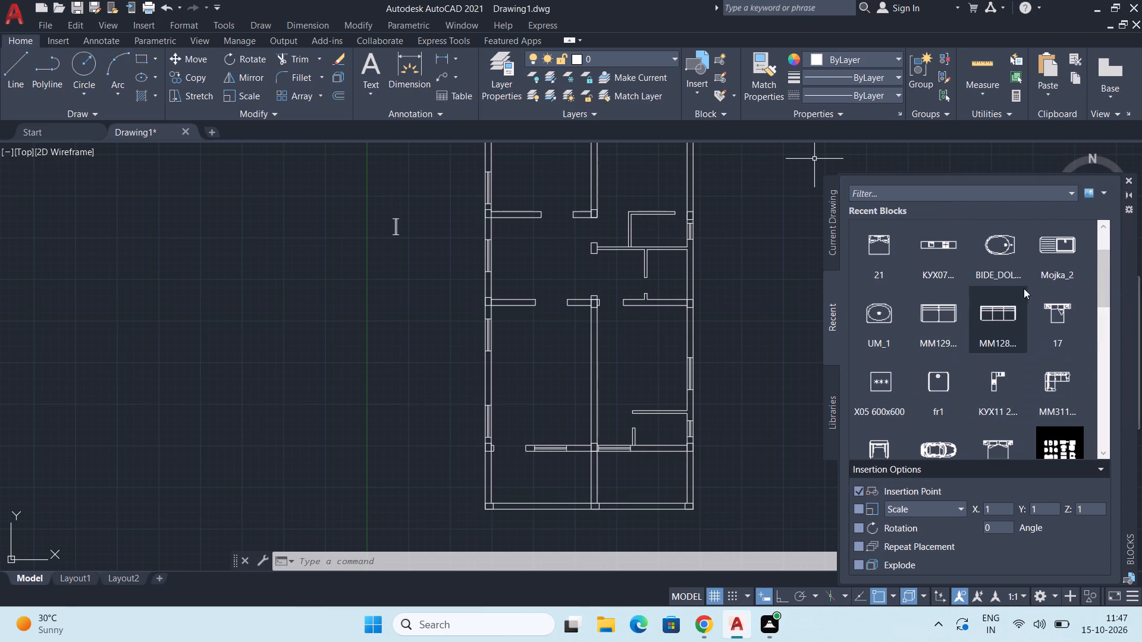
pyautogui.click(1068, 192)
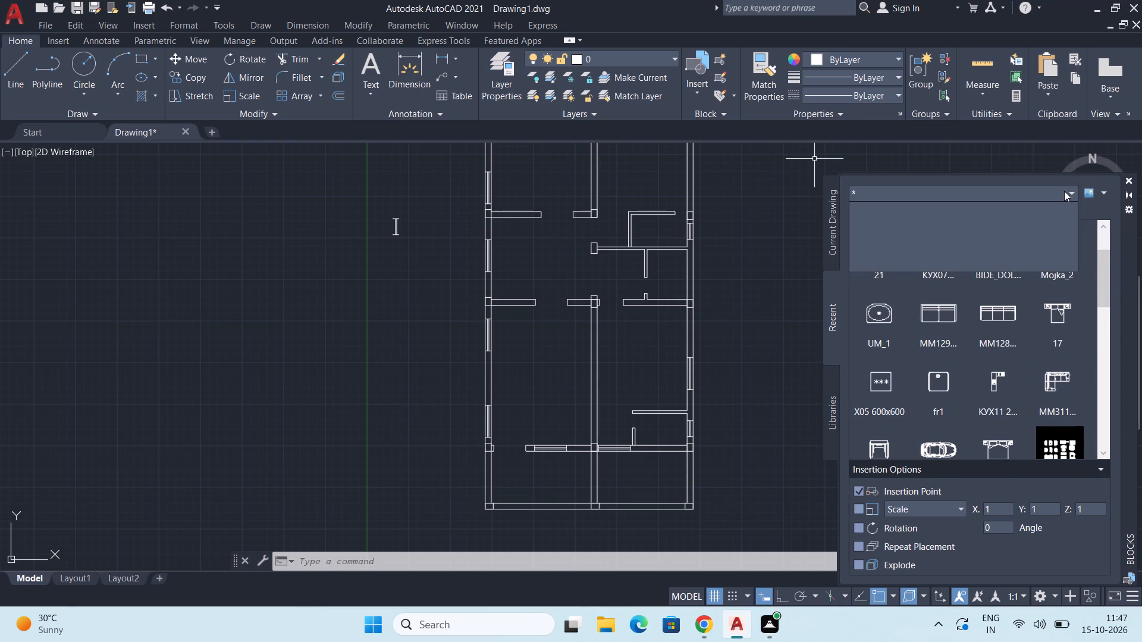
pyautogui.click(1064, 191)
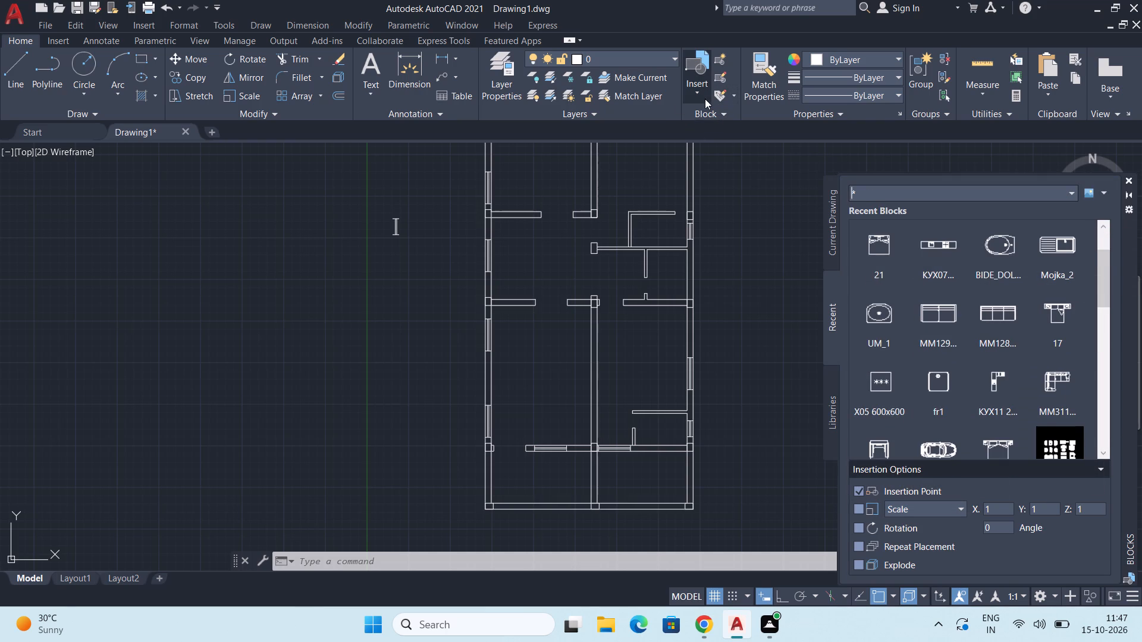
pyautogui.click(705, 99)
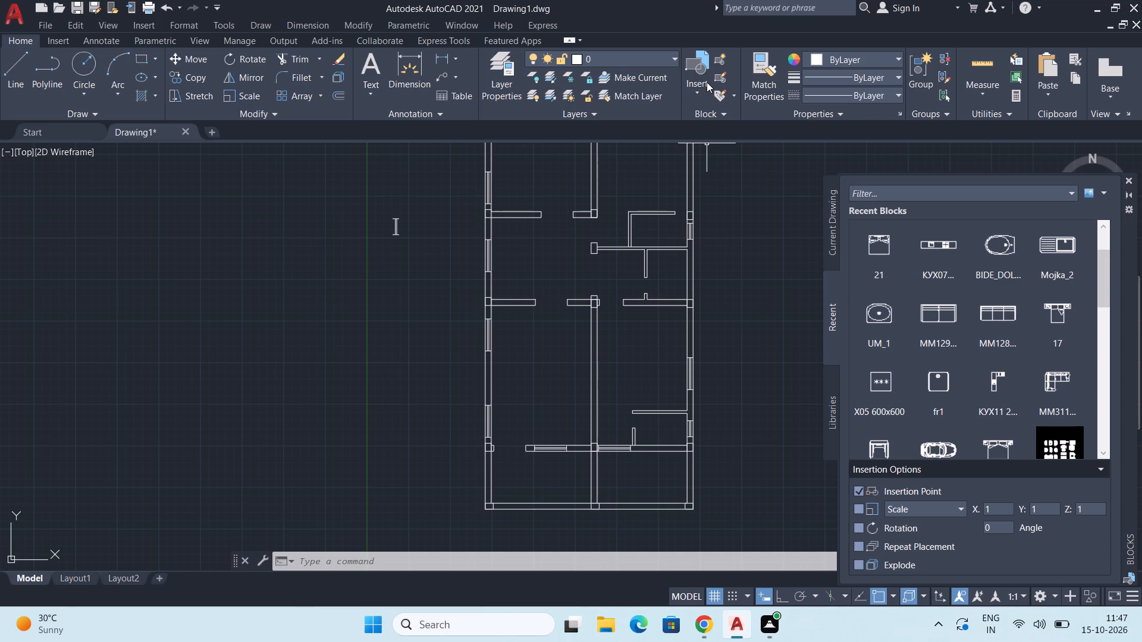
pyautogui.click(698, 92)
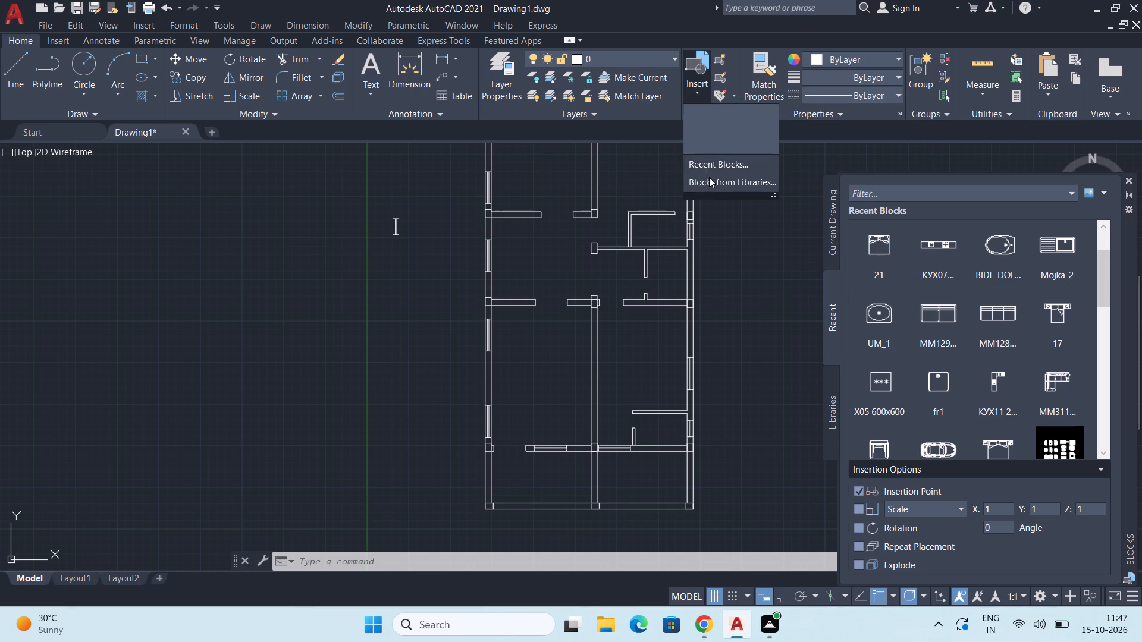
pyautogui.click(710, 182)
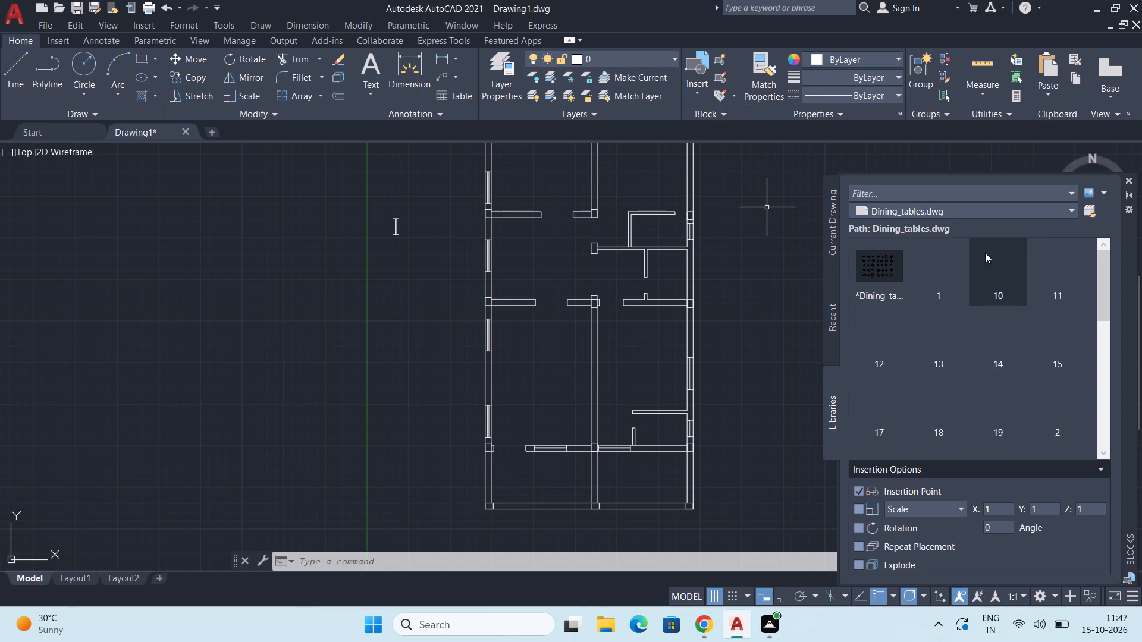
pyautogui.click(1015, 215)
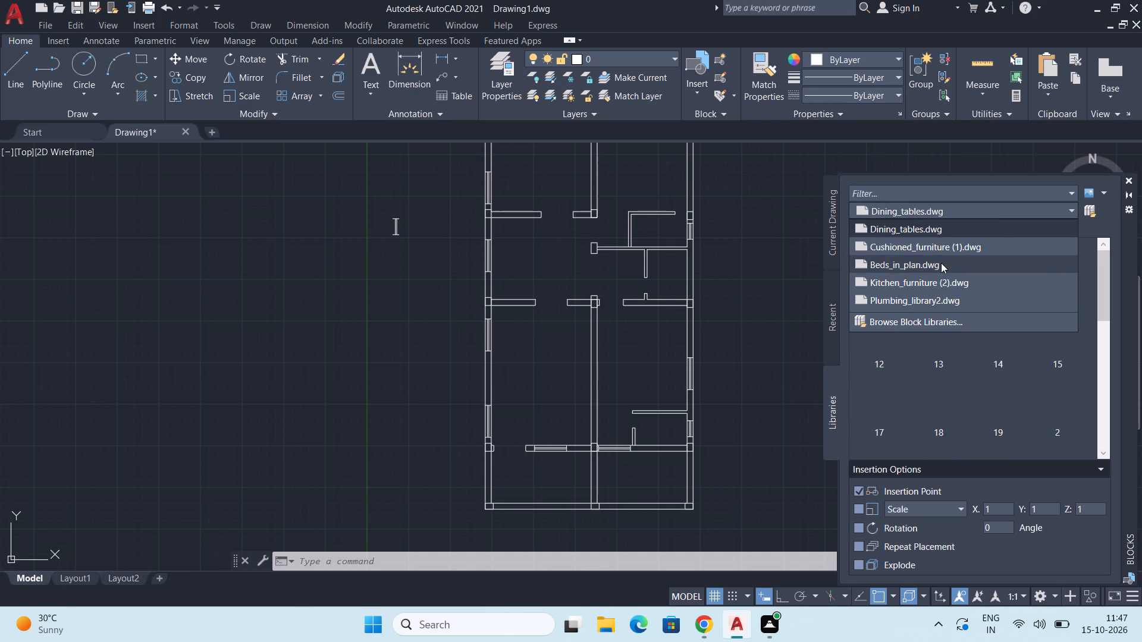
pyautogui.click(942, 262)
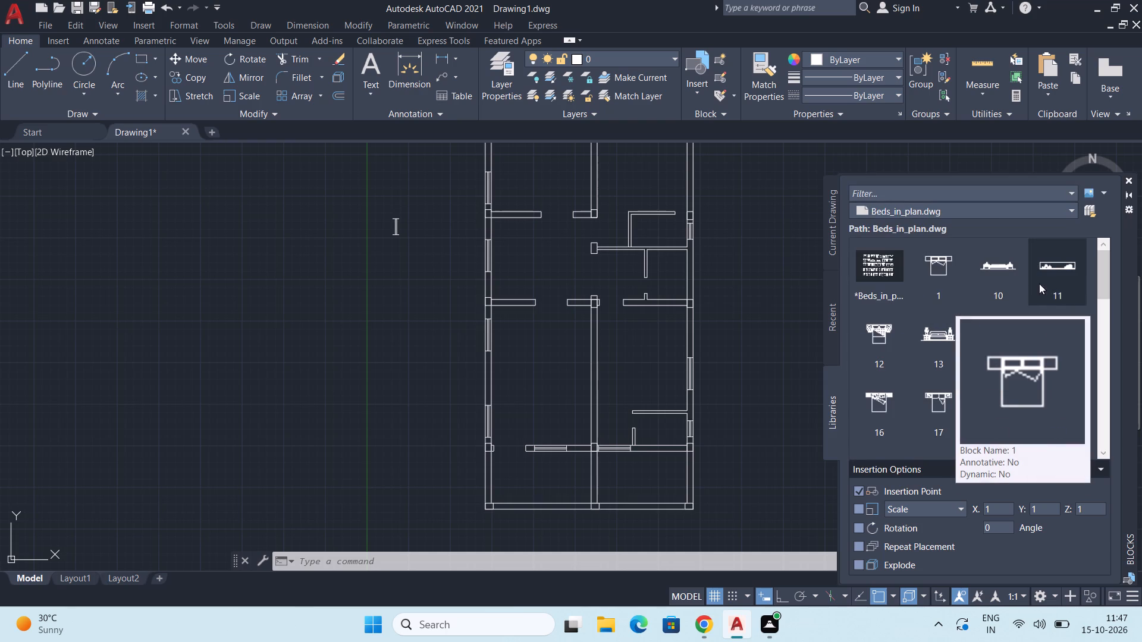
# Insert bed block 22 from the Beds_in_plan.dwg library into the empty area left of the floor plan.
pyautogui.scroll(1, 1097, 272)
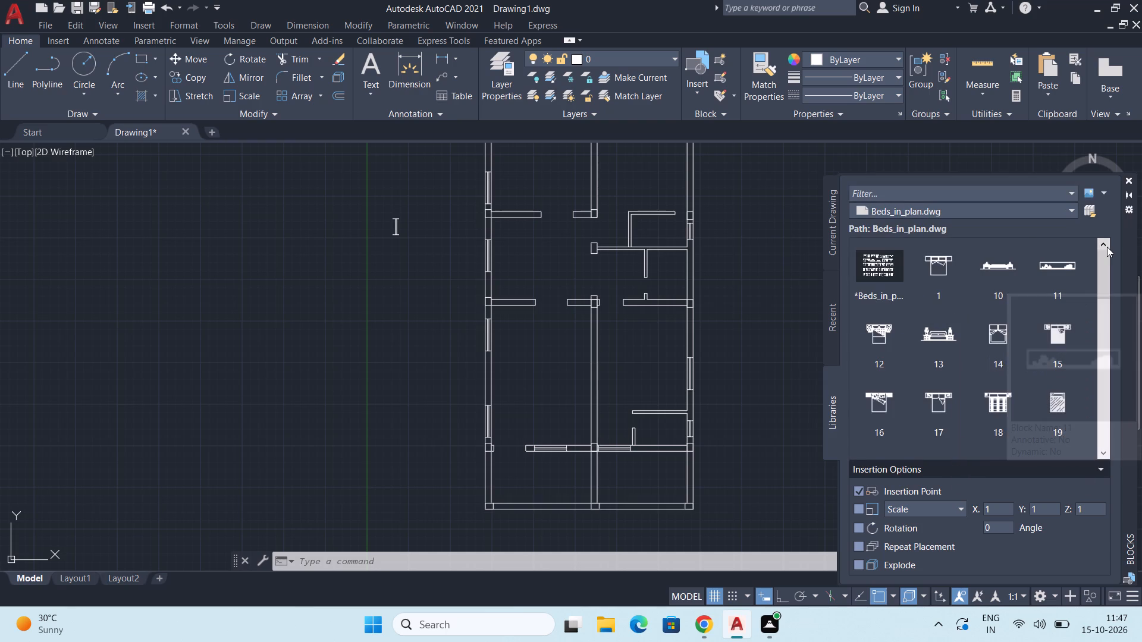
pyautogui.scroll(-1, 1107, 247)
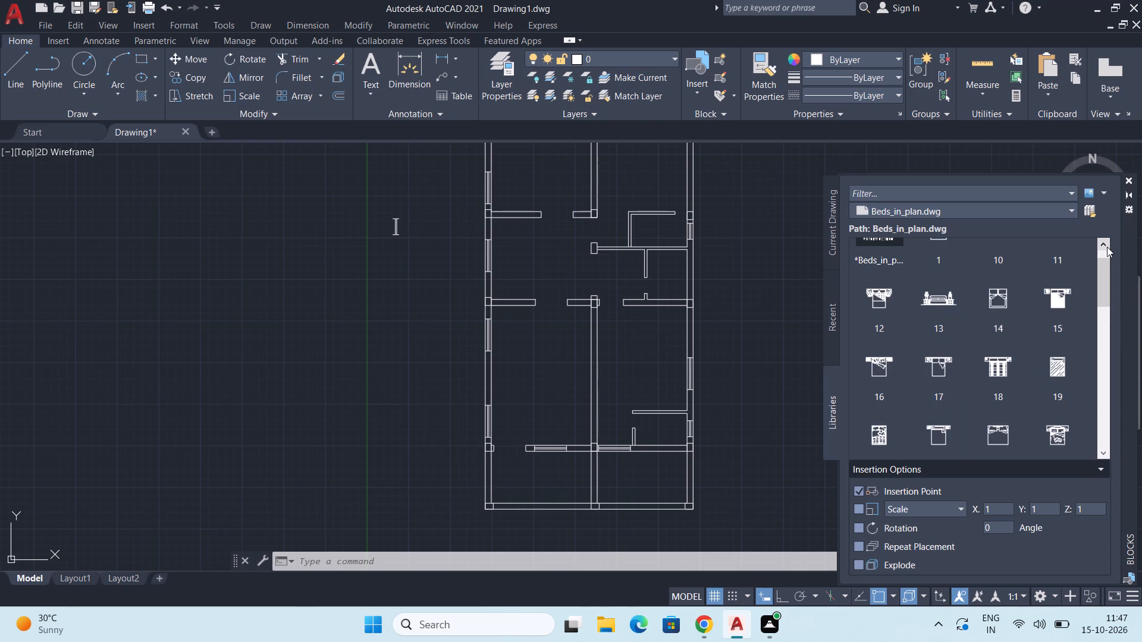
pyautogui.scroll(-2, 1107, 247)
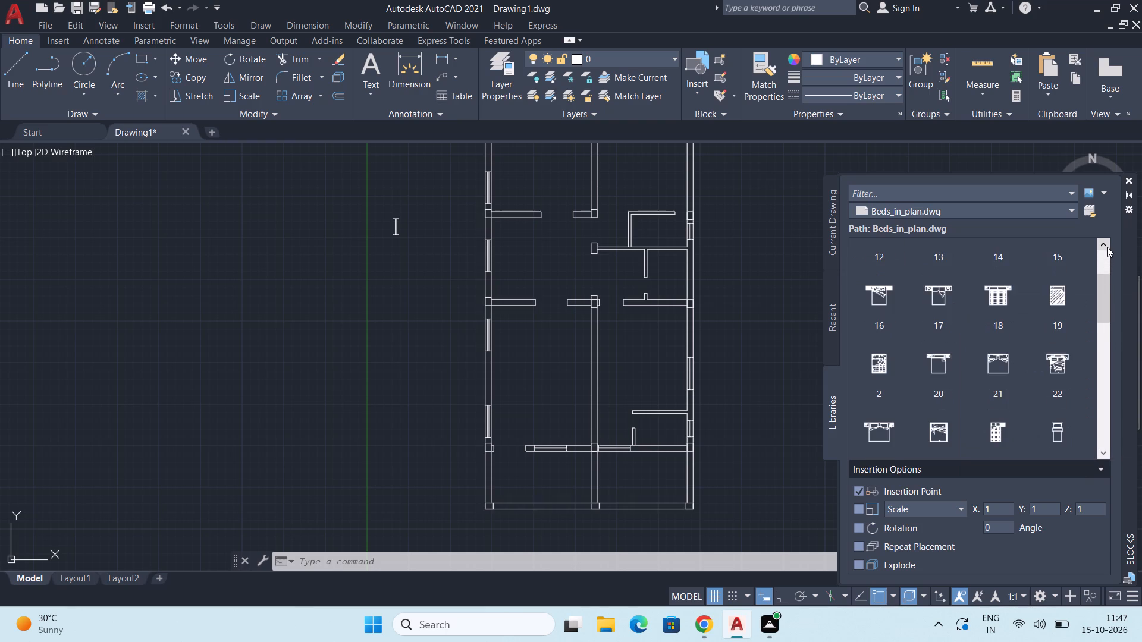
pyautogui.scroll(-1, 1107, 247)
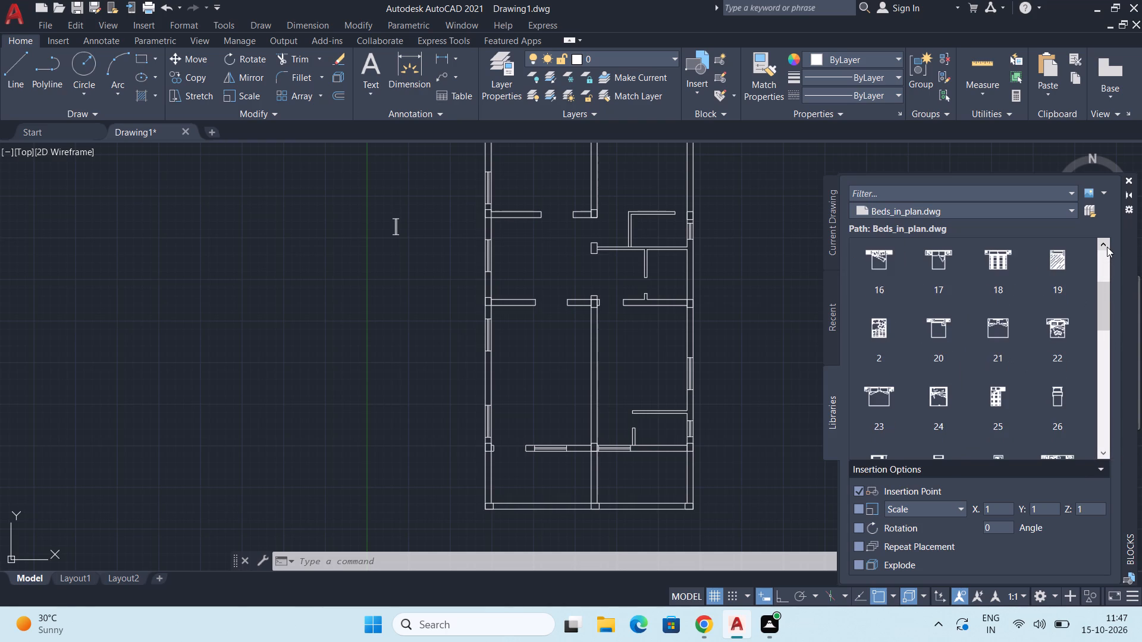
pyautogui.moveTo(1061, 328); pyautogui.dragTo(905, 342)
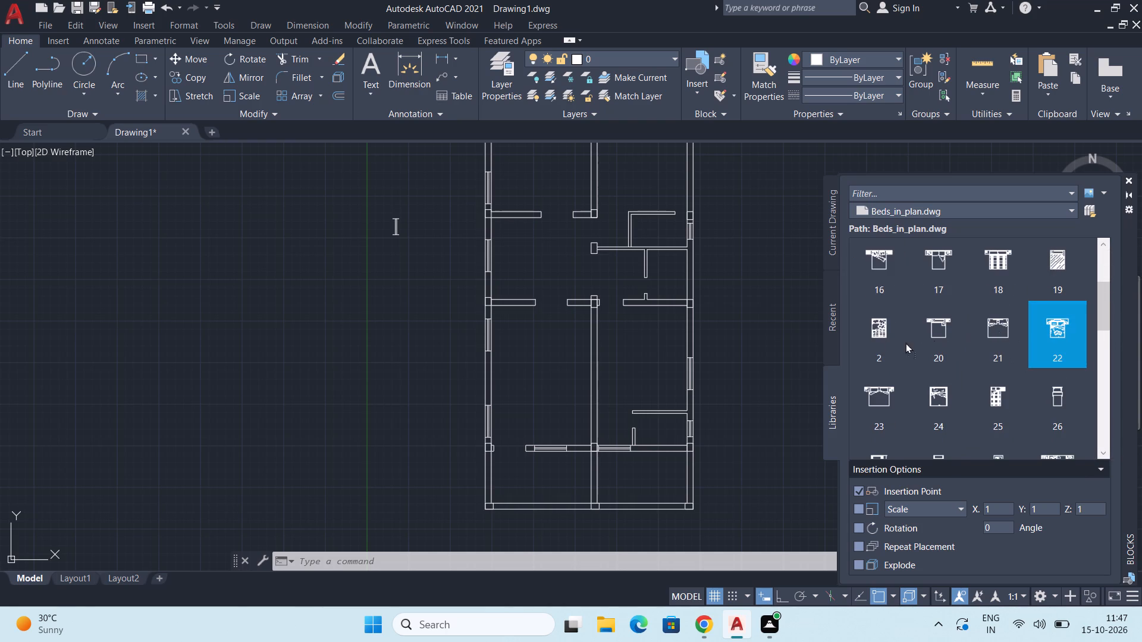
pyautogui.moveTo(905, 342); pyautogui.dragTo(399, 286)
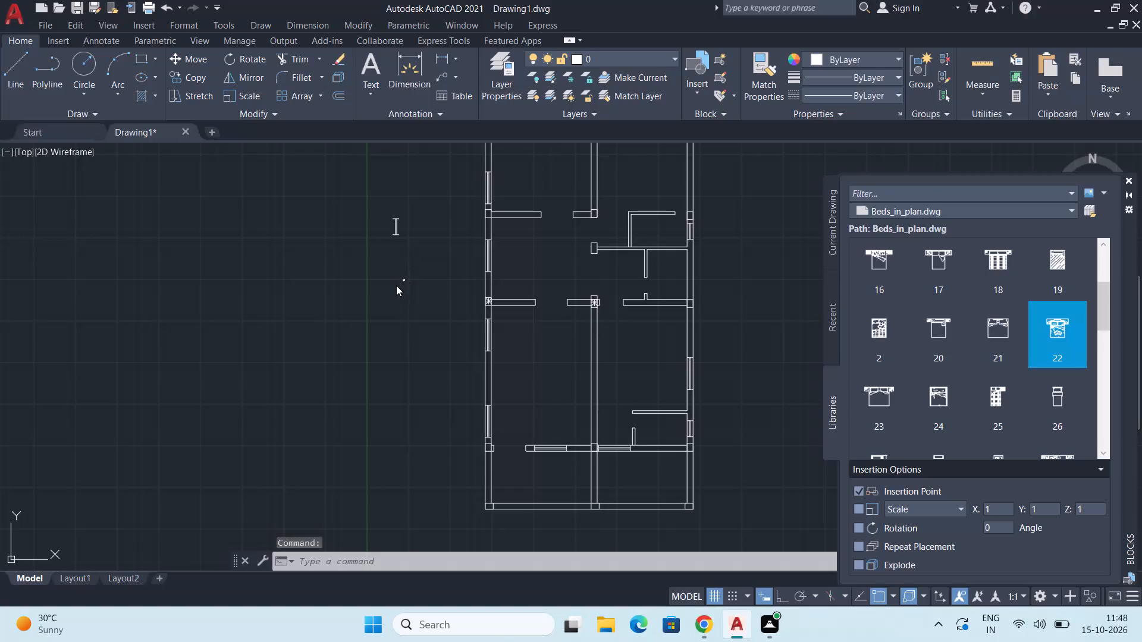
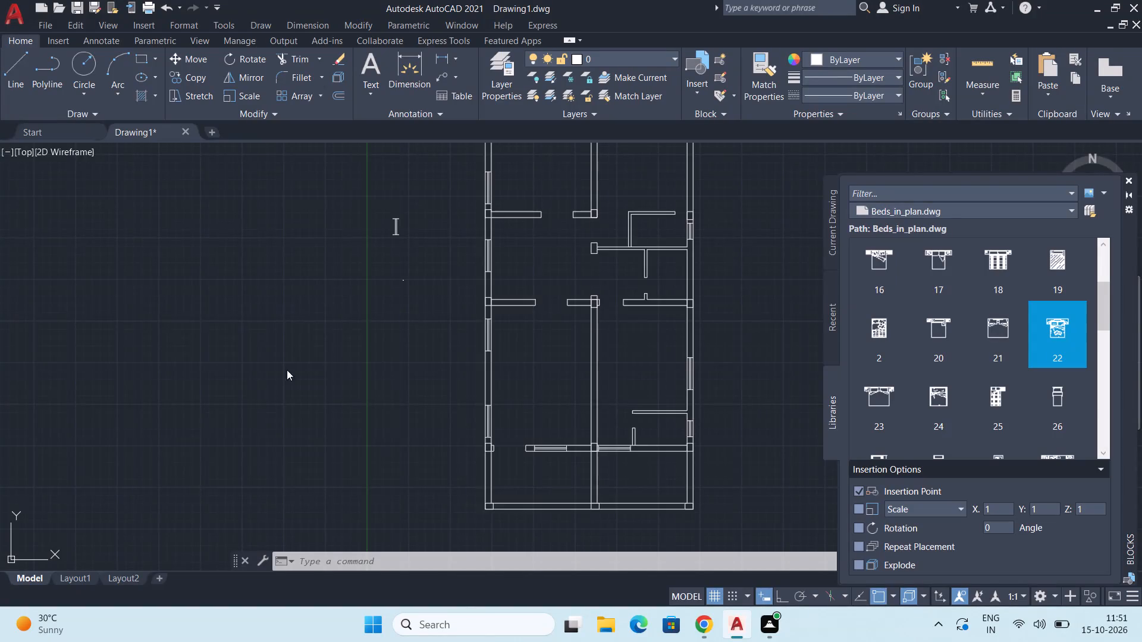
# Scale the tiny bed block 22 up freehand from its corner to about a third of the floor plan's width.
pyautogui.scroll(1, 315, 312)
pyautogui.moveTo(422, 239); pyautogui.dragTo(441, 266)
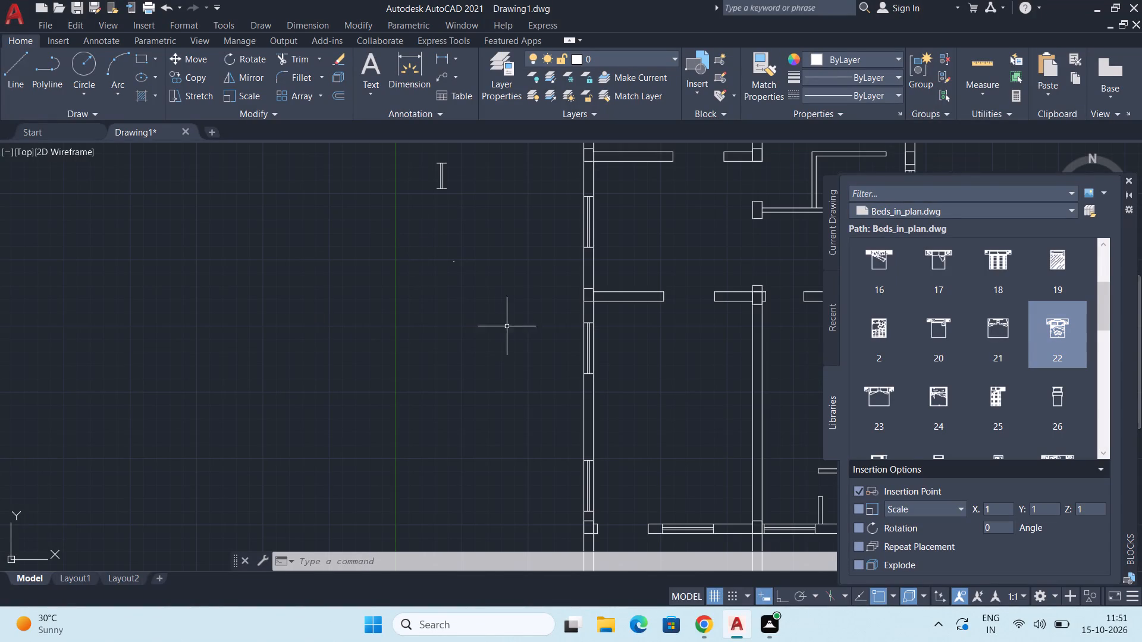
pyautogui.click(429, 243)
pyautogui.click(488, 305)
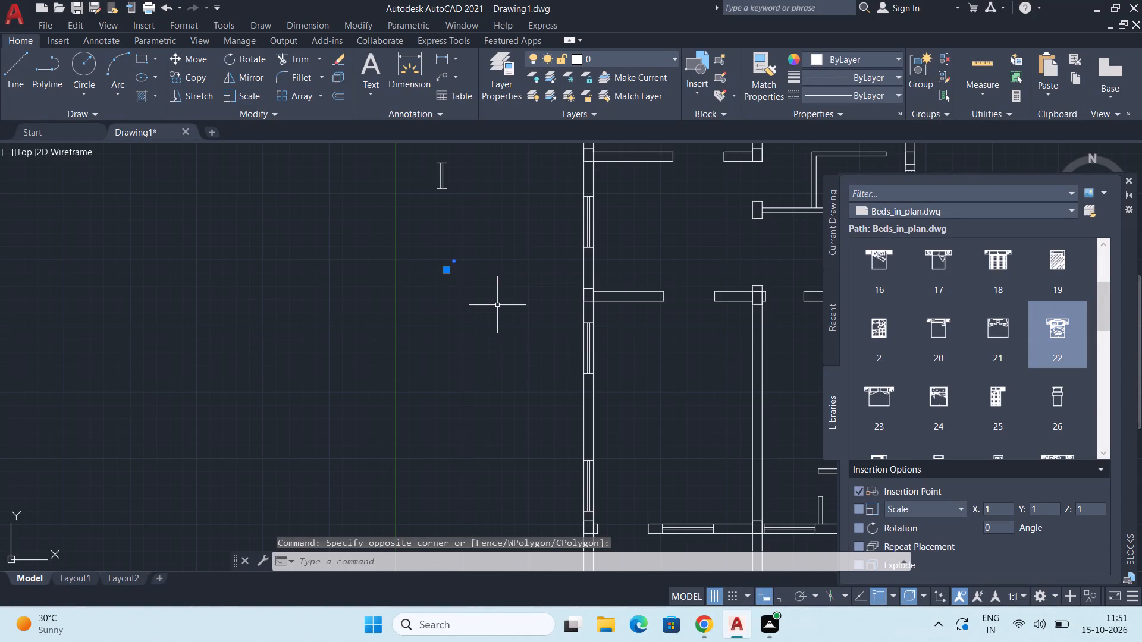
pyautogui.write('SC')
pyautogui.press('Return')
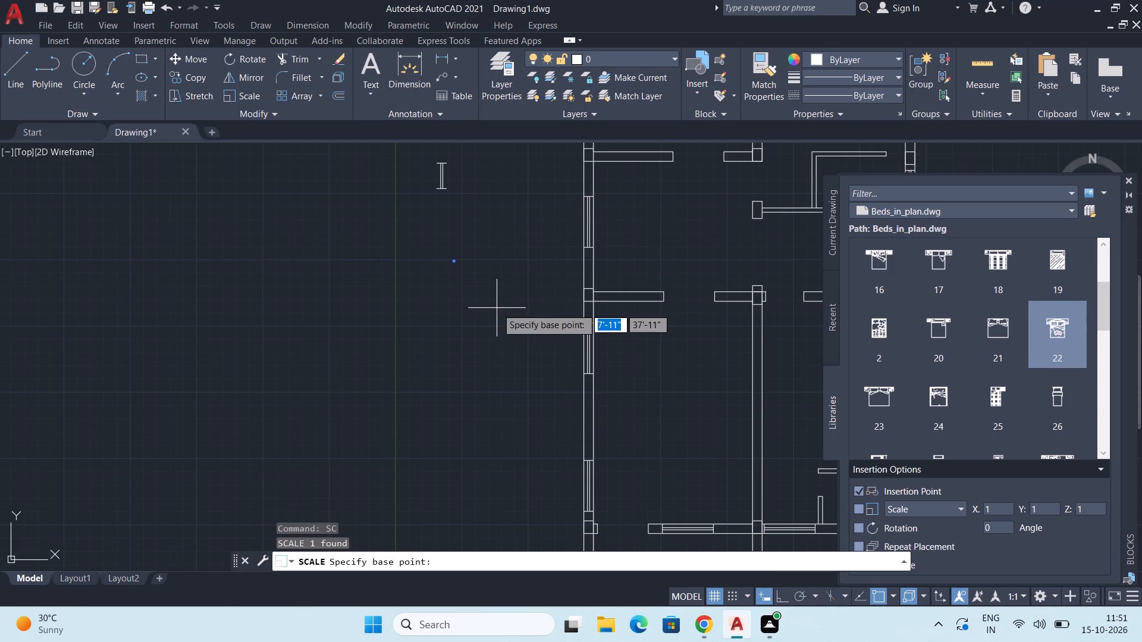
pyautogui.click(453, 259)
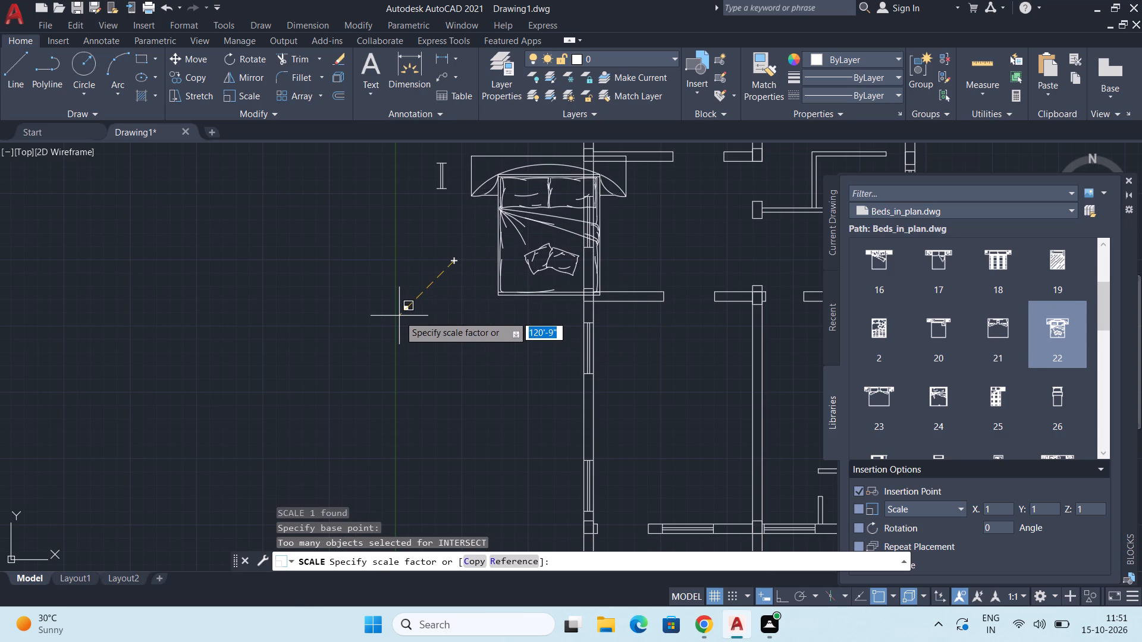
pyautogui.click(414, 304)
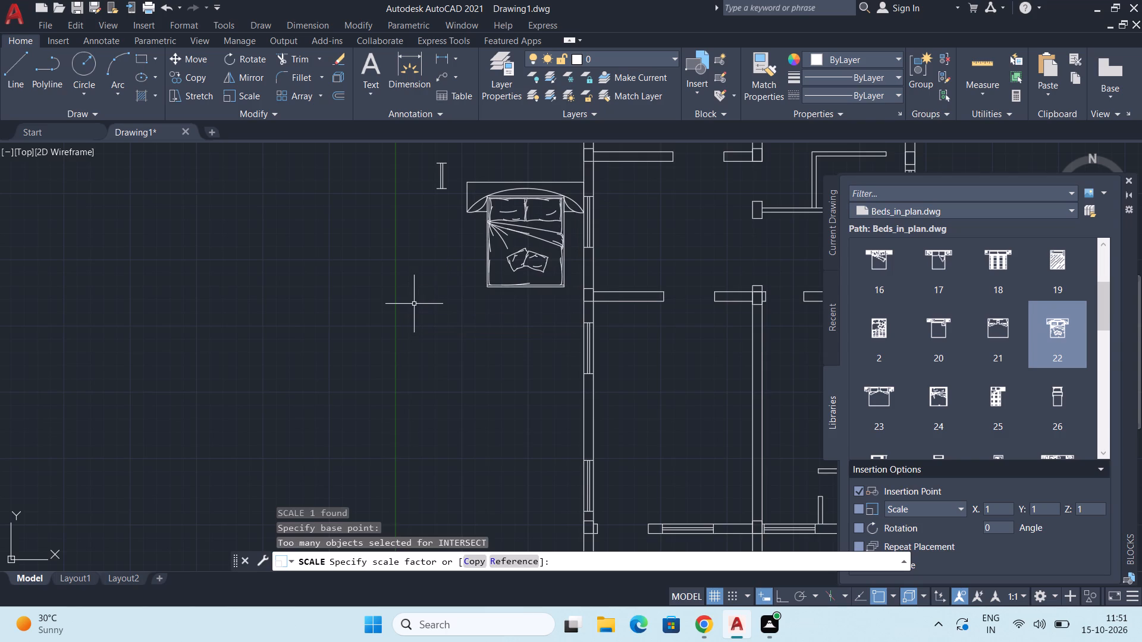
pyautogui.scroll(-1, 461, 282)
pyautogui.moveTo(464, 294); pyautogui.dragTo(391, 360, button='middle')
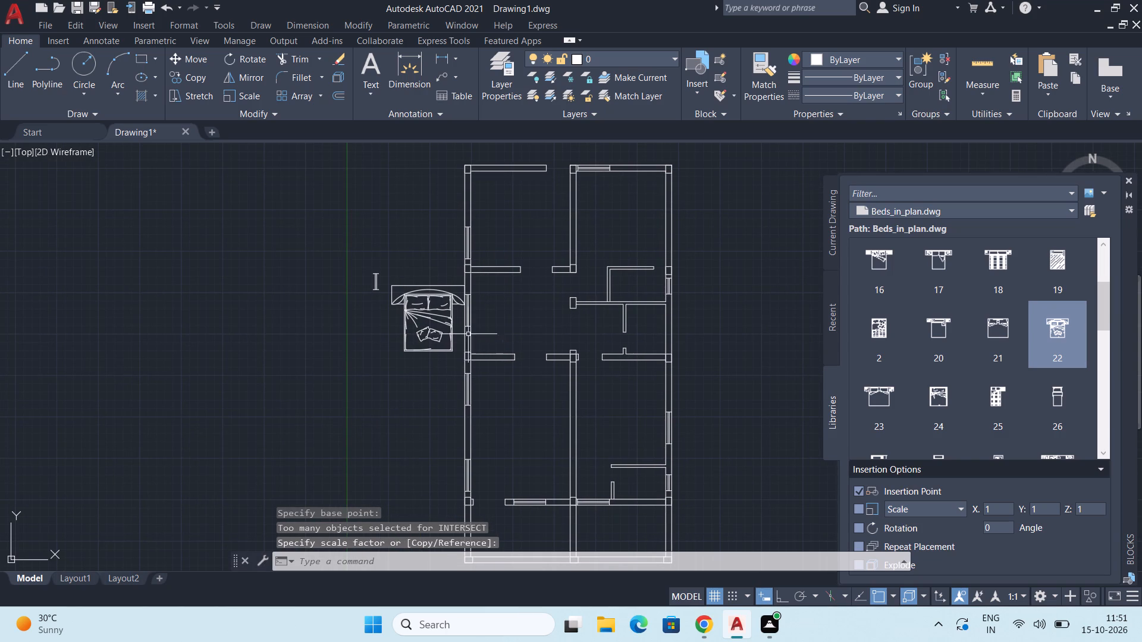
# Erase bed block 22 and the small I-shaped linework beside it, outside the floor plan's left wall.
pyautogui.click(412, 283)
pyautogui.click(428, 387)
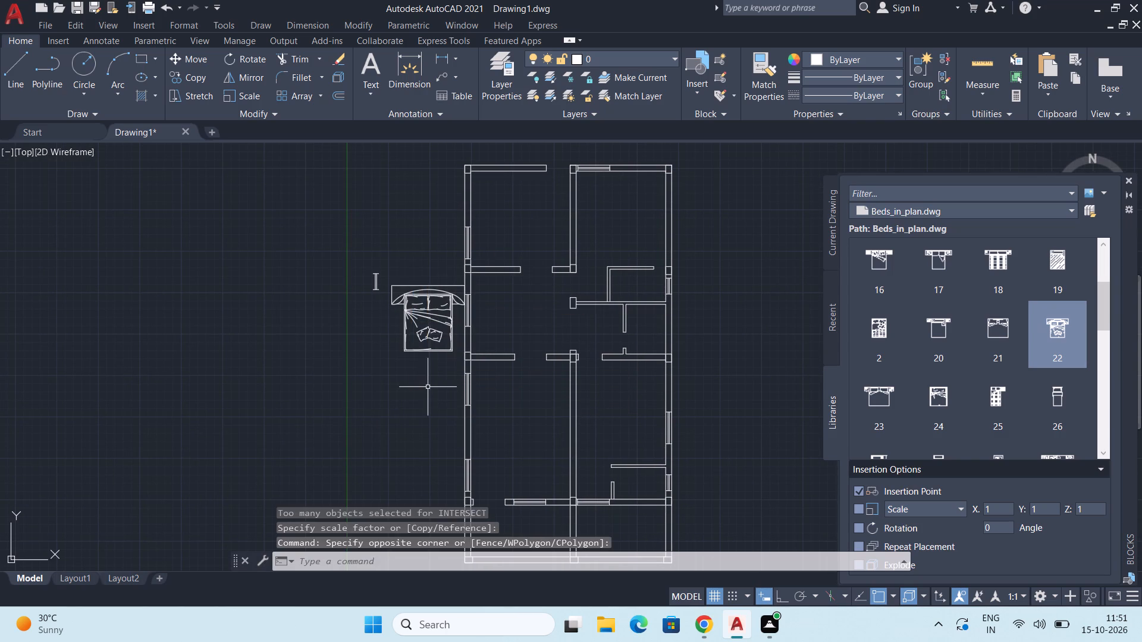
pyautogui.click(443, 294)
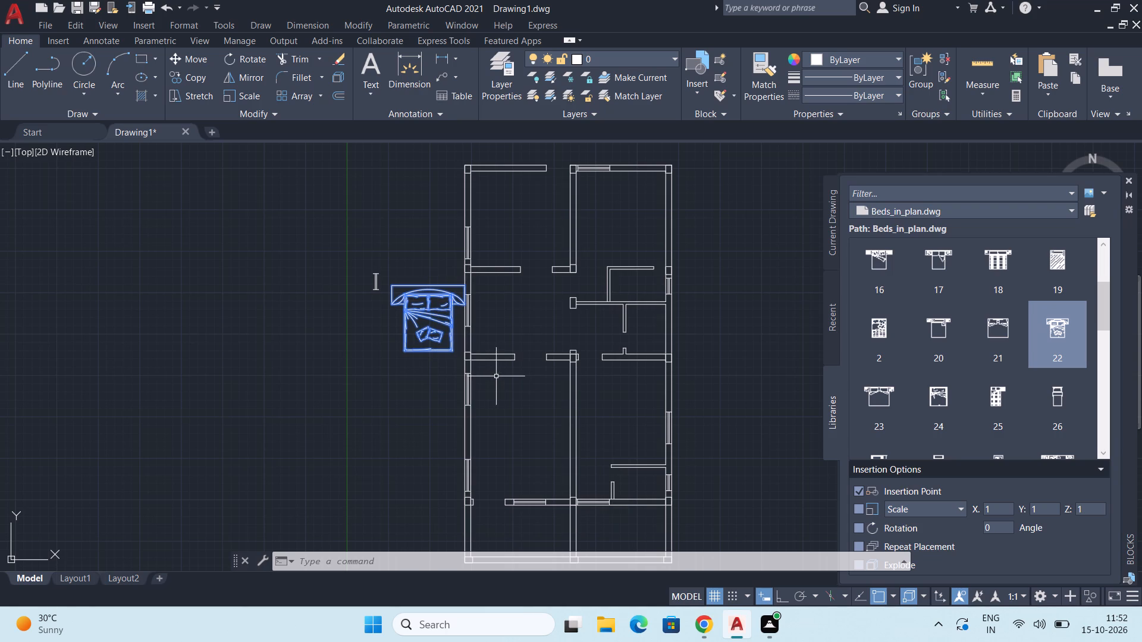
pyautogui.moveTo(488, 389); pyautogui.dragTo(488, 328, button='middle')
pyautogui.scroll(1, 386, 224)
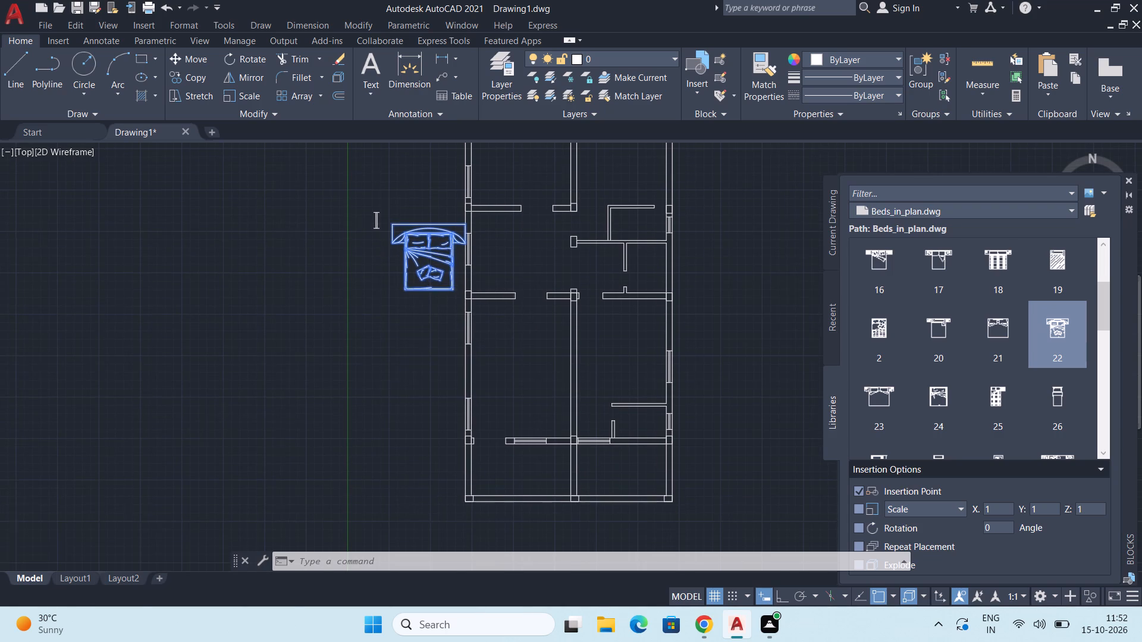
pyautogui.moveTo(322, 175); pyautogui.dragTo(337, 182)
pyautogui.click(387, 255)
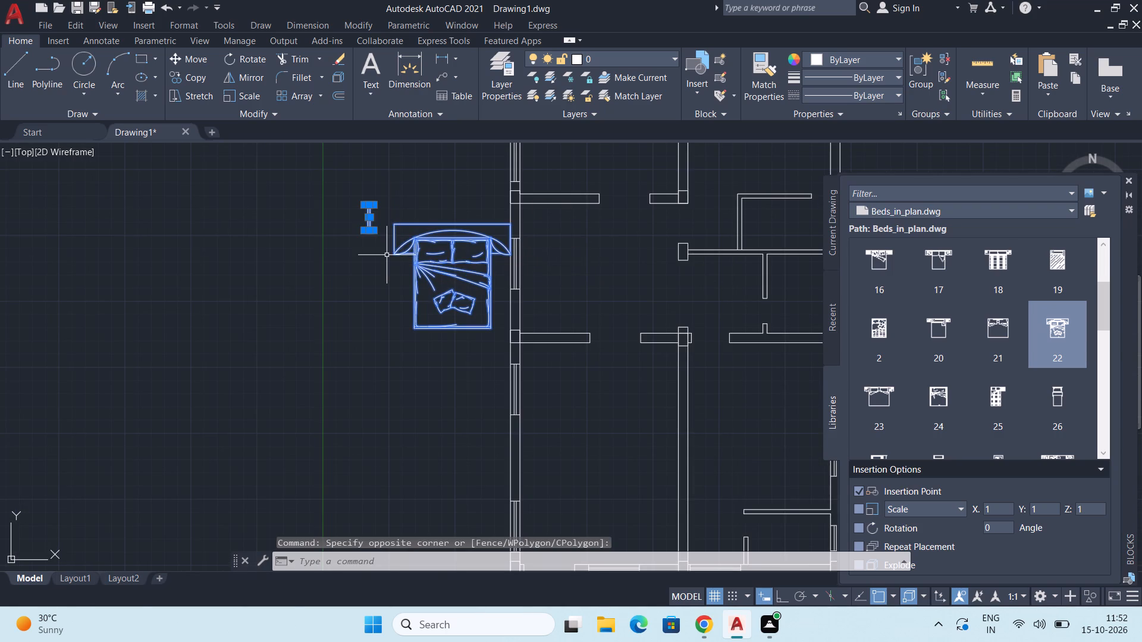
pyautogui.press('Delete')
pyautogui.scroll(-1, 402, 231)
pyautogui.middleClick(400, 294)
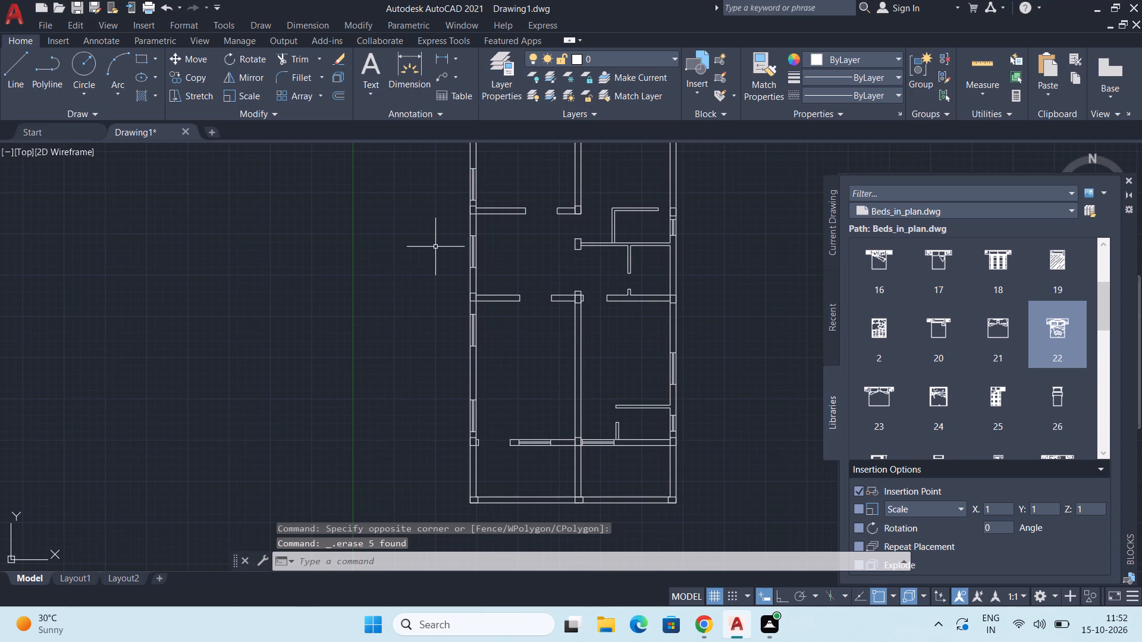
pyautogui.scroll(-2, 436, 246)
pyautogui.moveTo(444, 305); pyautogui.dragTo(451, 287, button='middle')
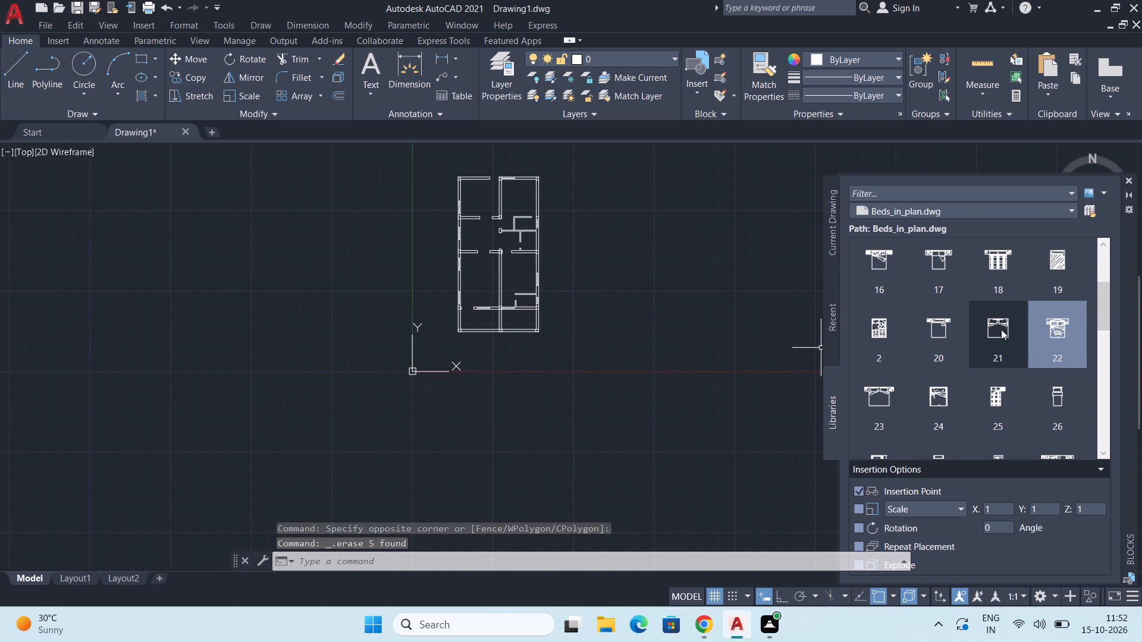
# Browse the Beds_in_plan.dwg library and insert bed block 23 into the empty area right of the floor plan.
pyautogui.moveTo(1062, 336); pyautogui.dragTo(1050, 333)
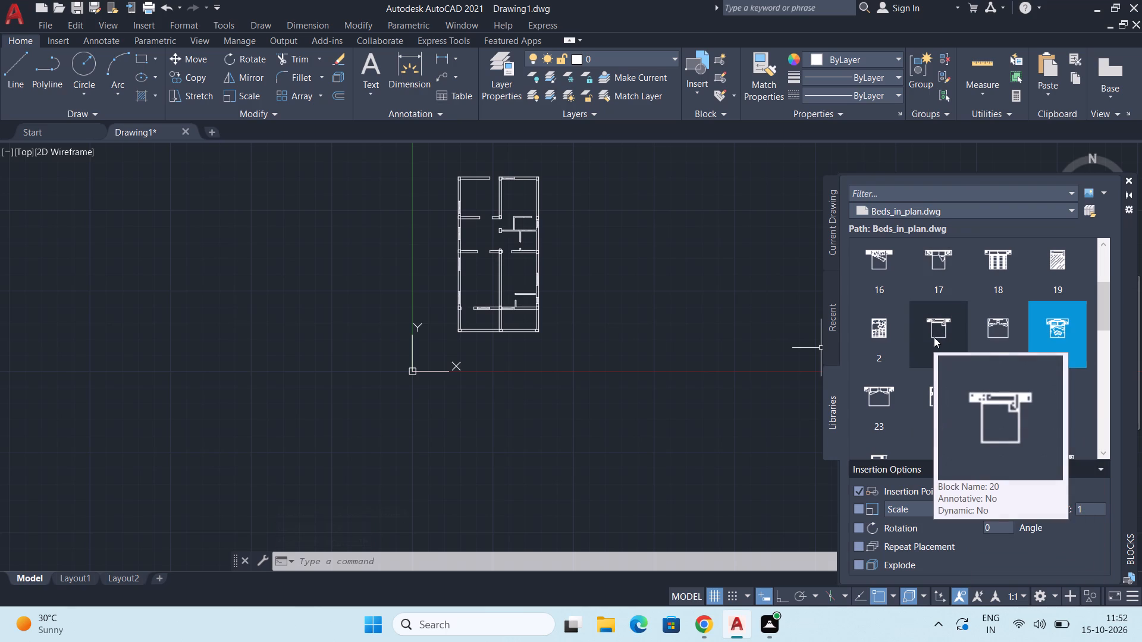
pyautogui.scroll(-1, 922, 351)
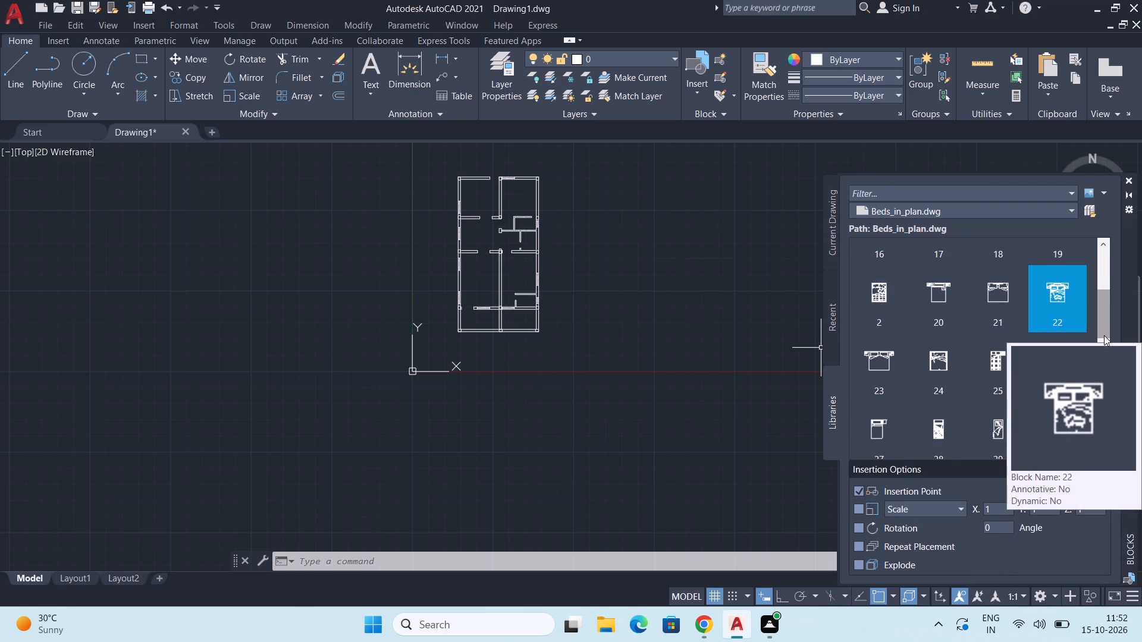
pyautogui.scroll(-2, 1104, 334)
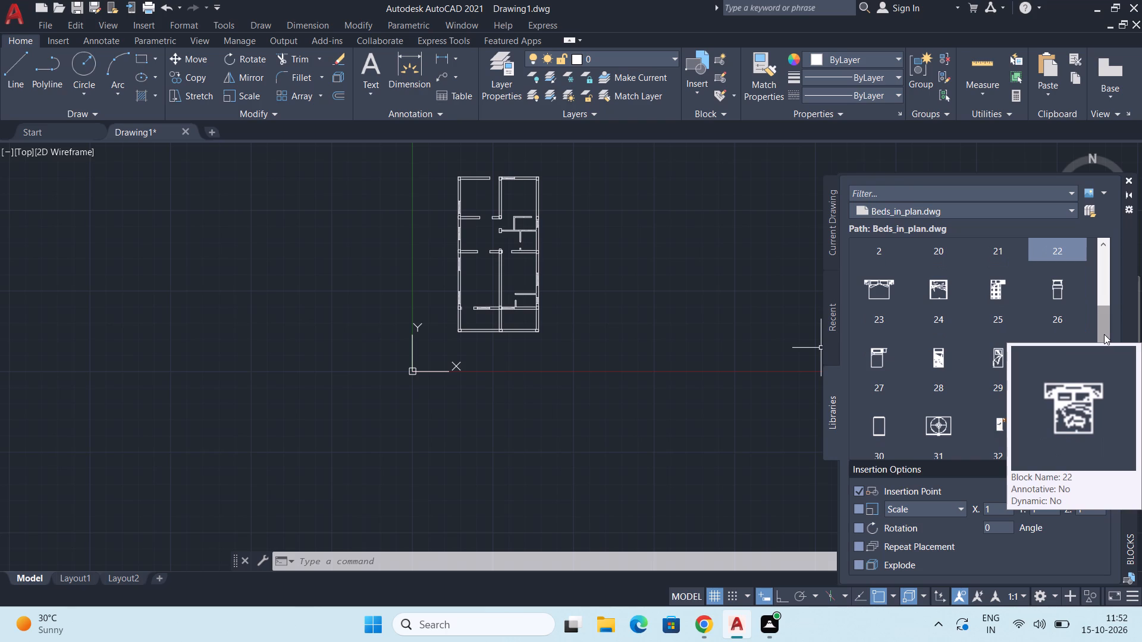
pyautogui.scroll(1, 1104, 334)
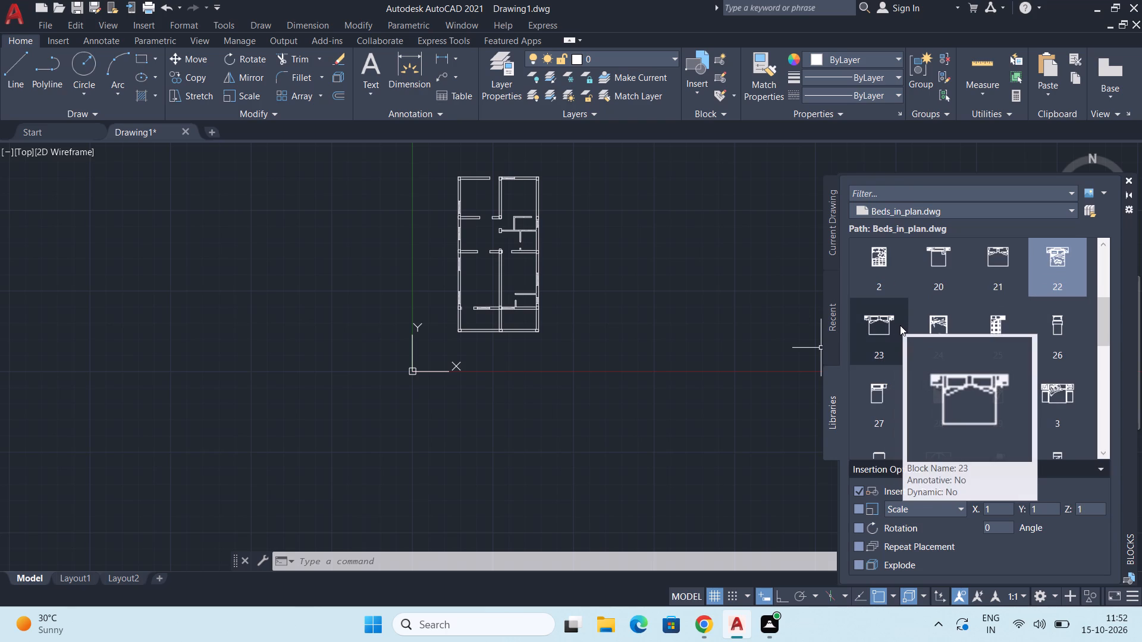
pyautogui.scroll(1, 900, 325)
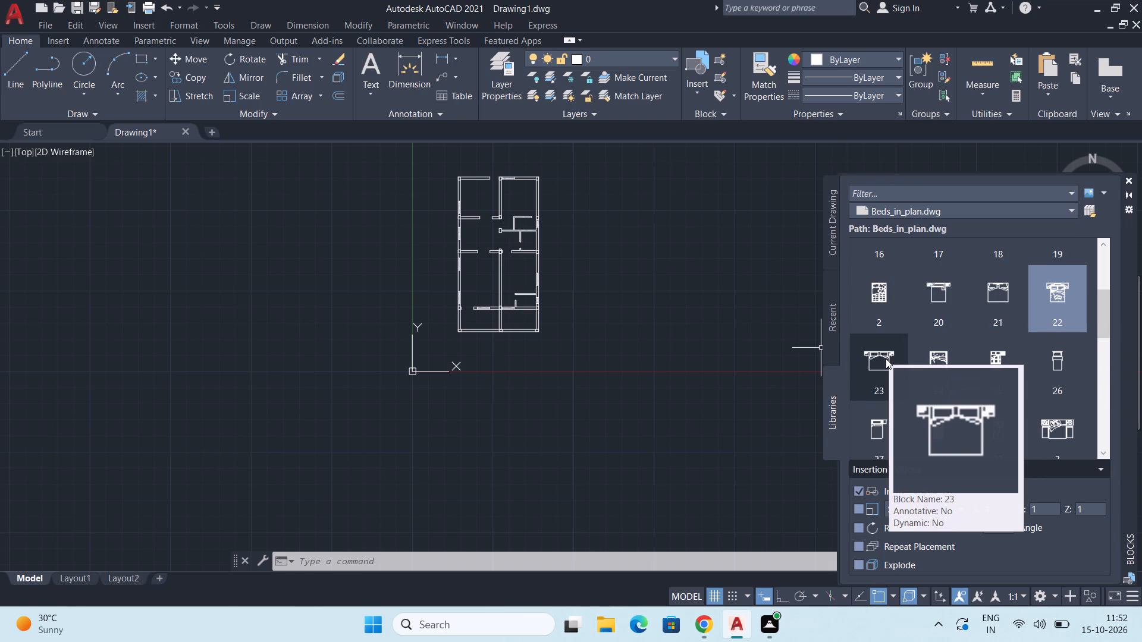
pyautogui.moveTo(879, 366); pyautogui.dragTo(609, 251)
pyautogui.click(601, 230)
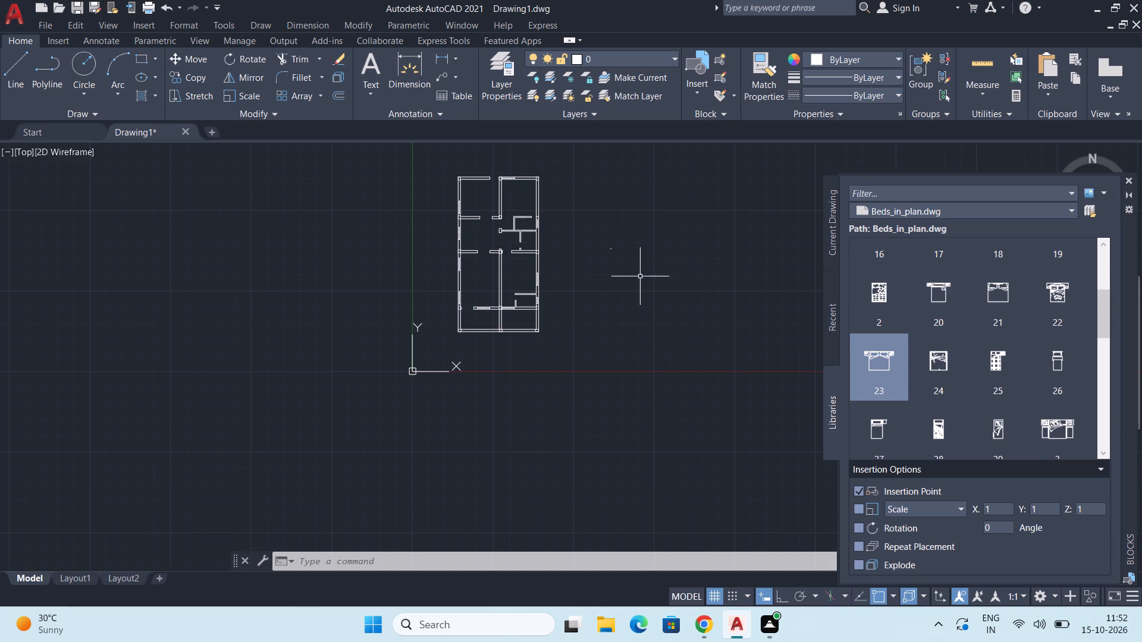
# Scale the tiny bed block 23 up freehand to slightly more than half the floor plan's width, nightstands included.
pyautogui.click(594, 237)
pyautogui.click(632, 275)
pyautogui.press('s')
pyautogui.press('c')
pyautogui.press('Return')
pyautogui.scroll(1, 639, 266)
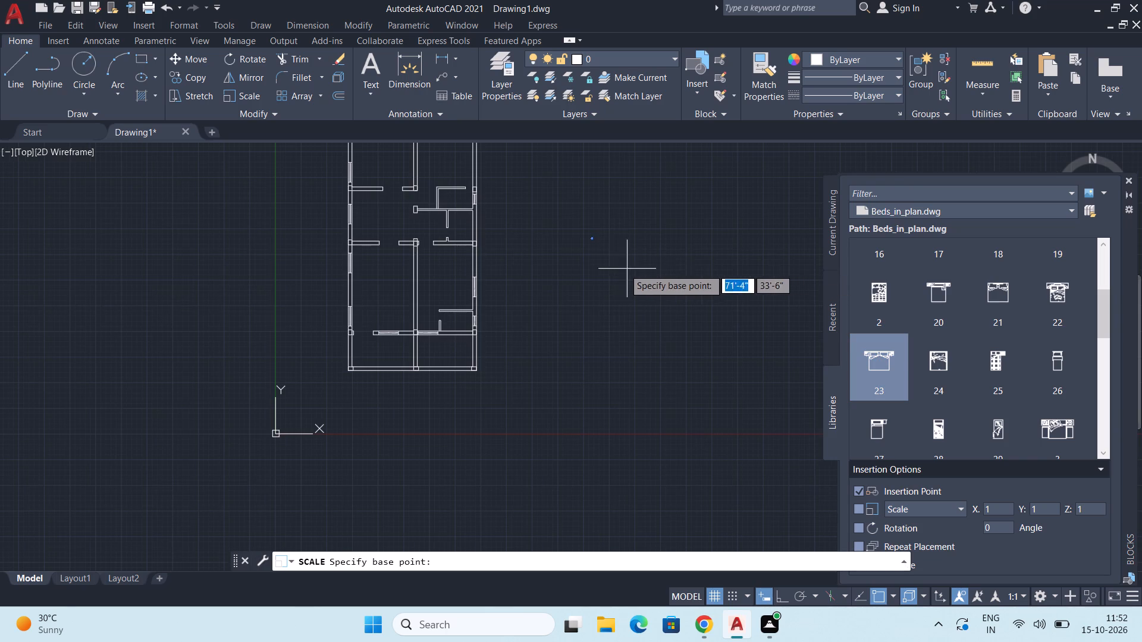
pyautogui.click(592, 240)
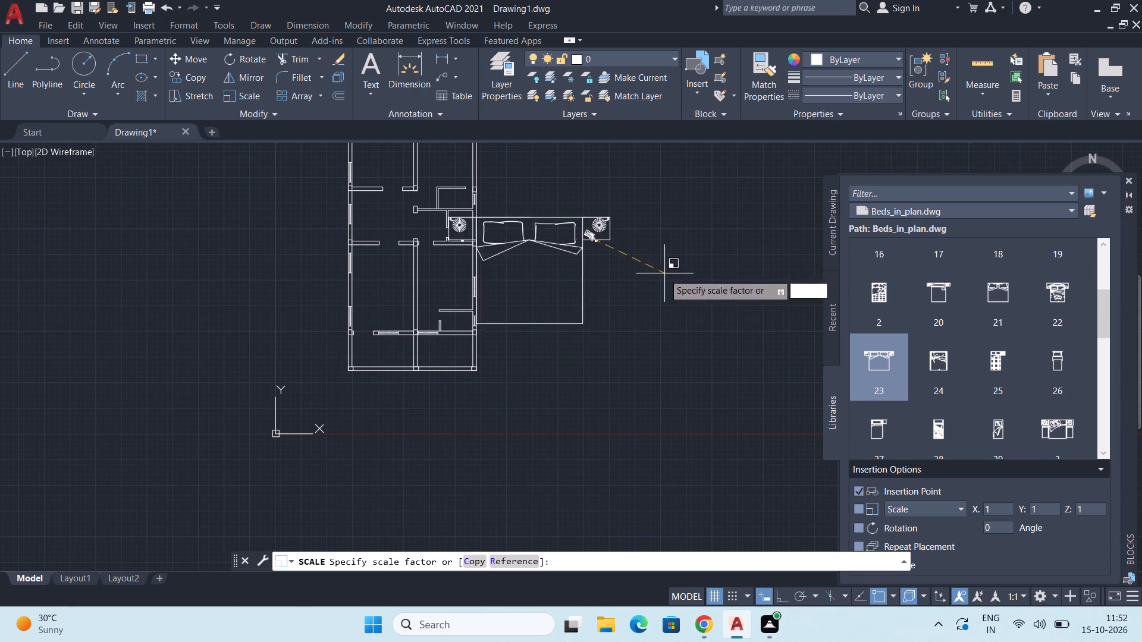
pyautogui.click(607, 270)
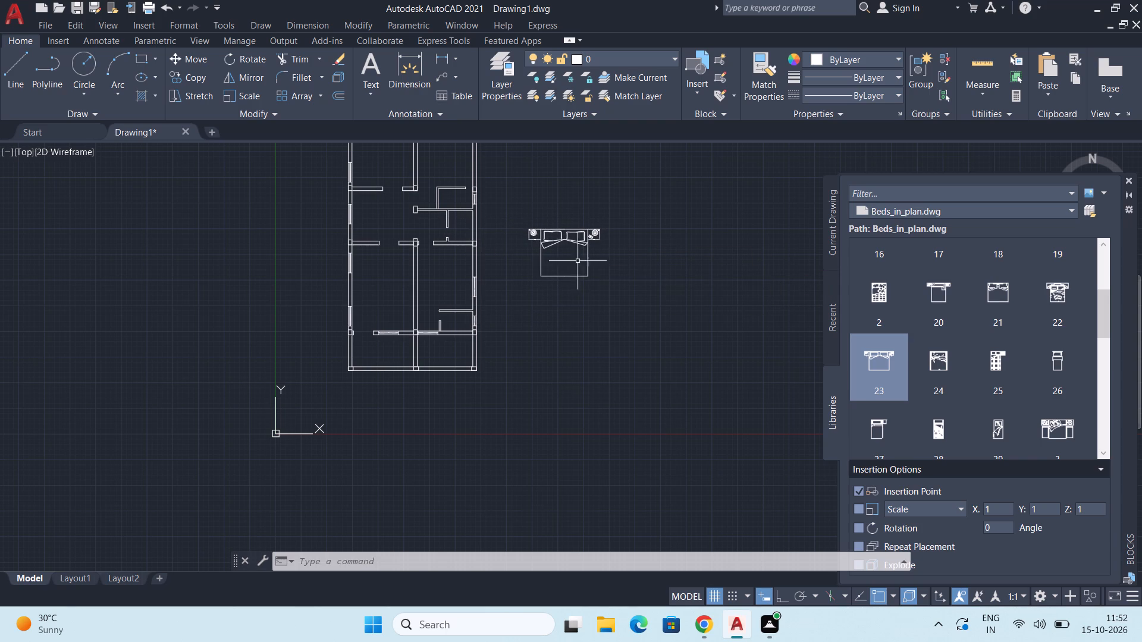
# Rotate the bed to 270° about its upper-left corner with Ortho on, so the headboard faces away from the plan.
pyautogui.click(506, 209)
pyautogui.click(638, 305)
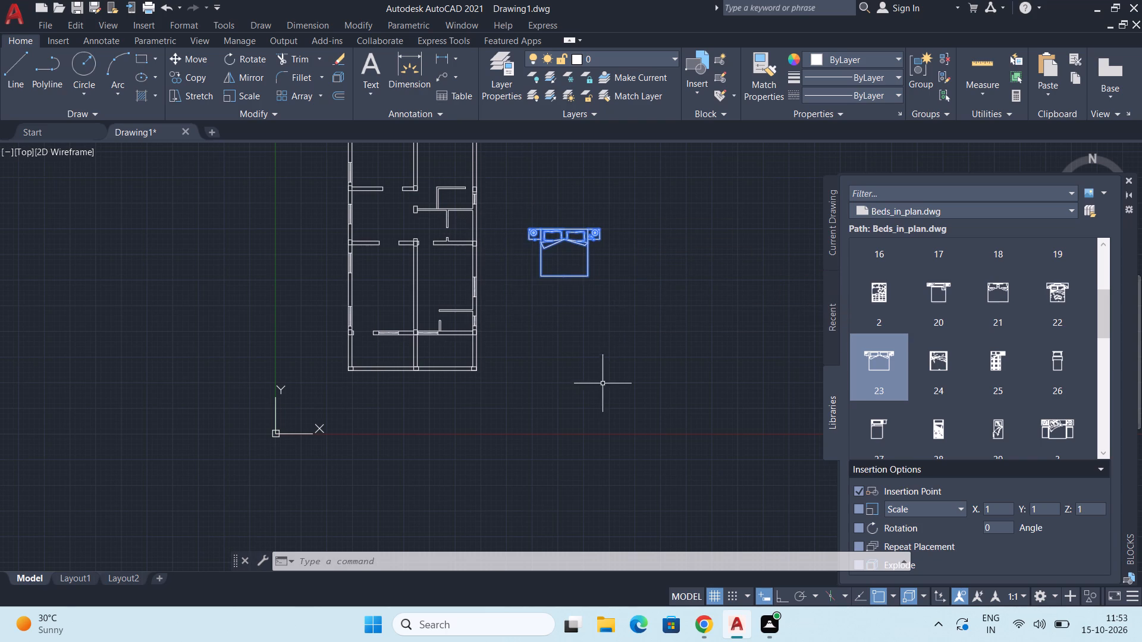
pyautogui.moveTo(602, 386); pyautogui.dragTo(608, 372, button='middle')
pyautogui.scroll(-1, 609, 369)
pyautogui.moveTo(609, 366); pyautogui.dragTo(609, 373, button='middle')
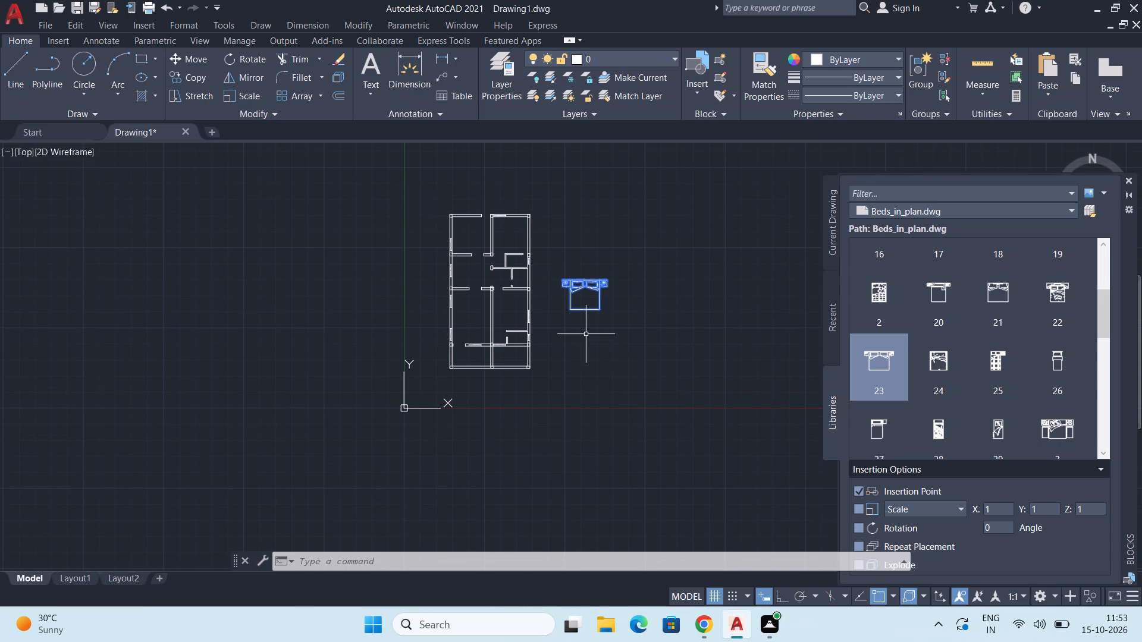
pyautogui.press('r')
pyautogui.press('o')
pyautogui.press('Return')
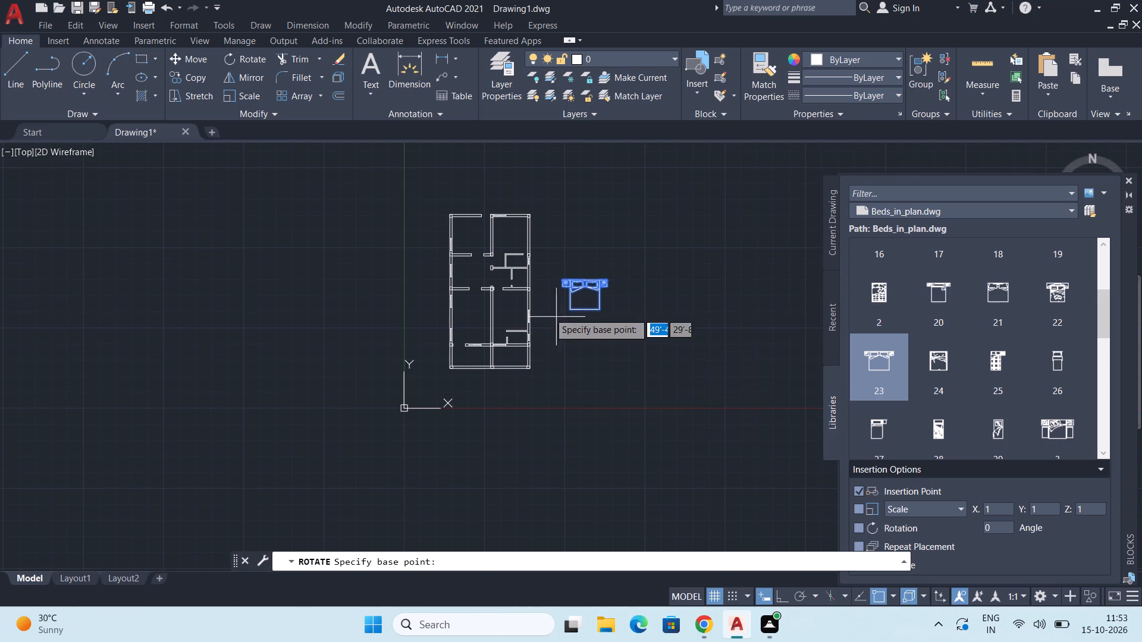
pyautogui.scroll(1, 581, 279)
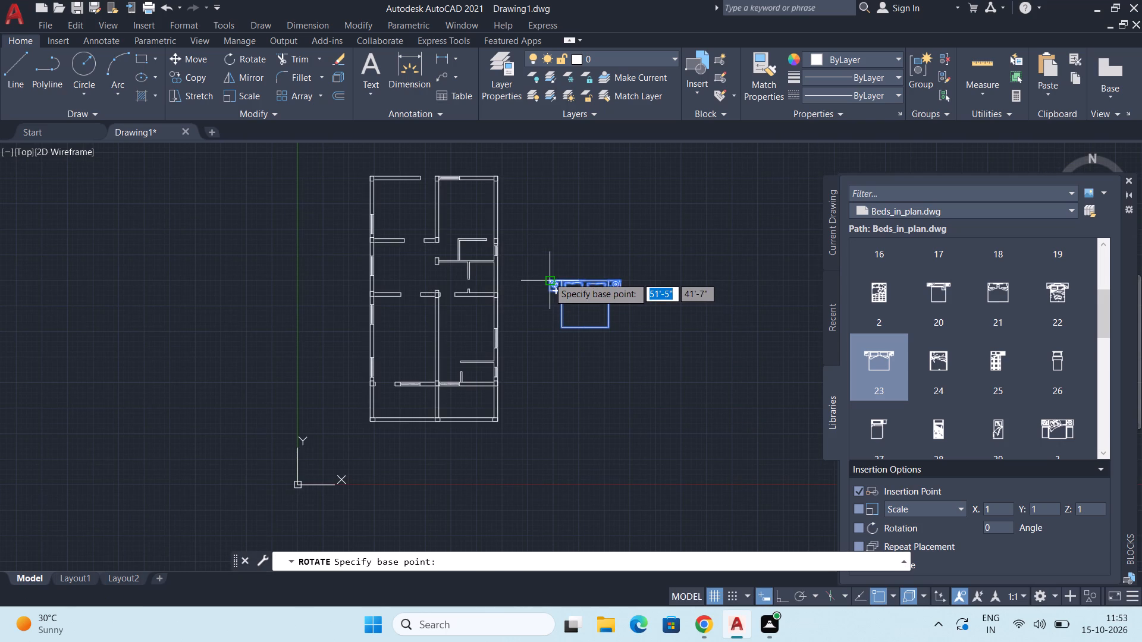
pyautogui.click(548, 276)
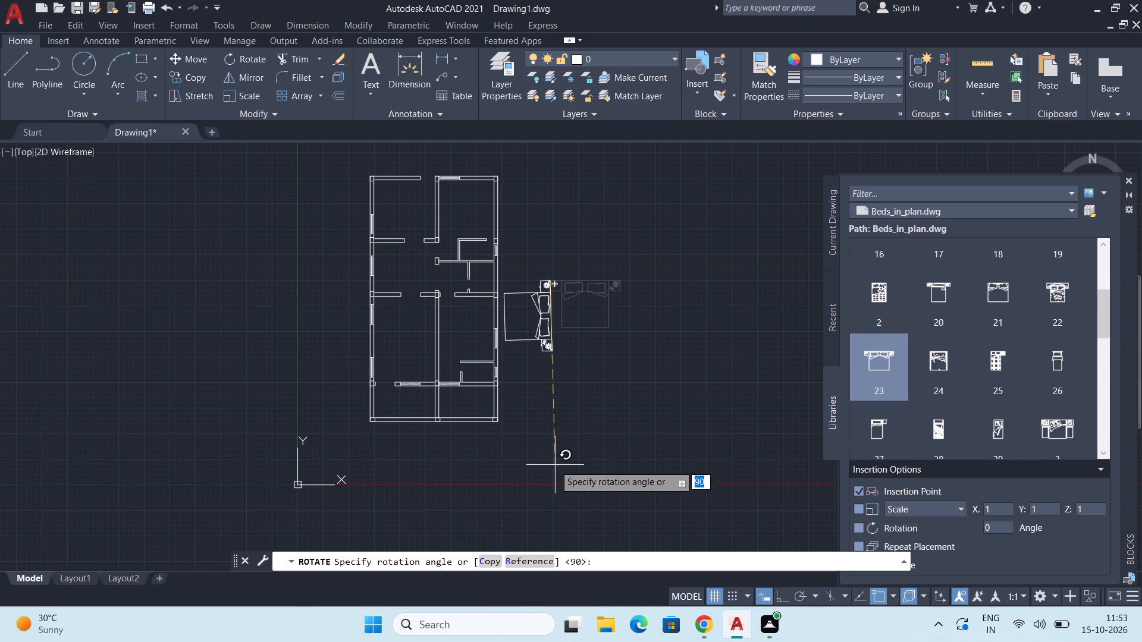
pyautogui.press('F8')
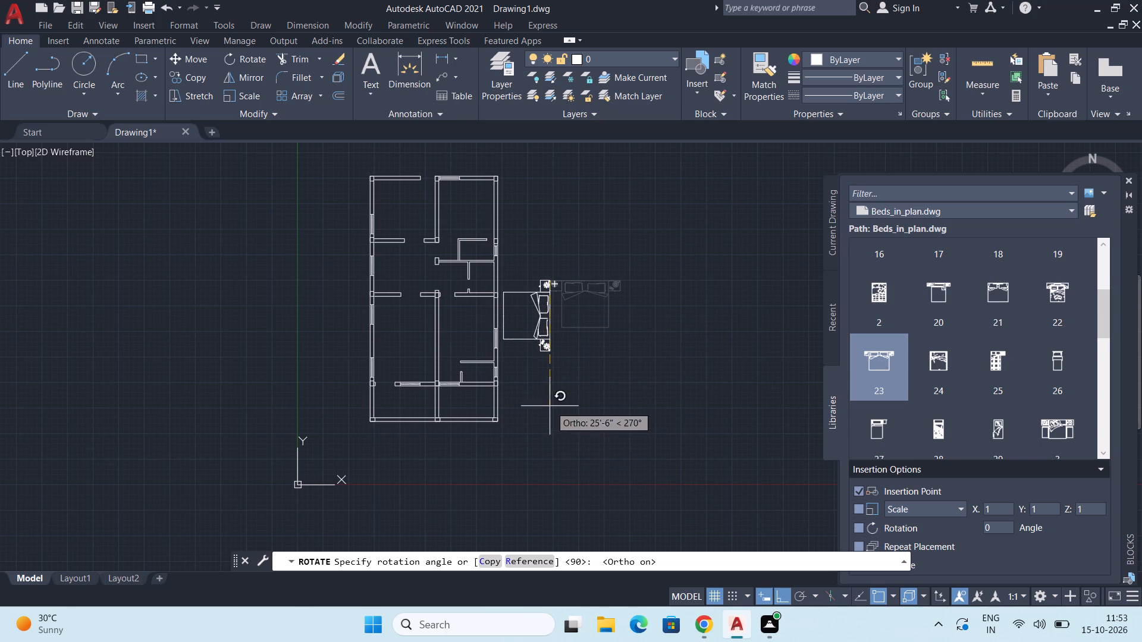
pyautogui.click(550, 386)
# Copy the rotated bed by its lower nightstand's outer corner into the plan's upper-right bedroom, with Ortho off.
pyautogui.moveTo(550, 384); pyautogui.dragTo(571, 359, button='middle')
pyautogui.scroll(2, 567, 310)
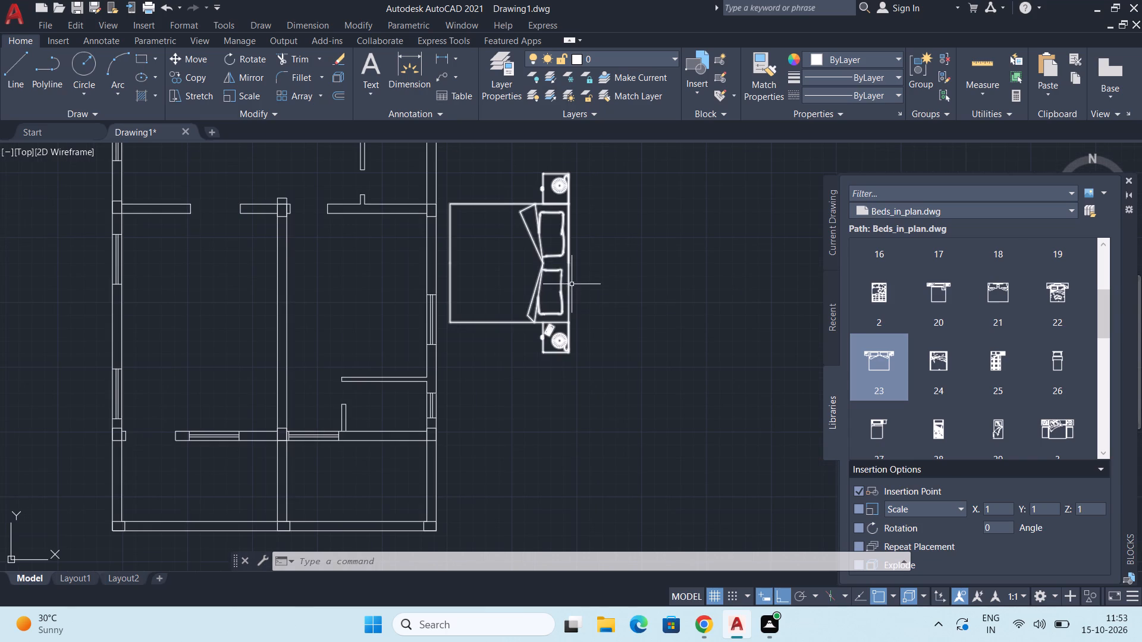
pyautogui.click(568, 266)
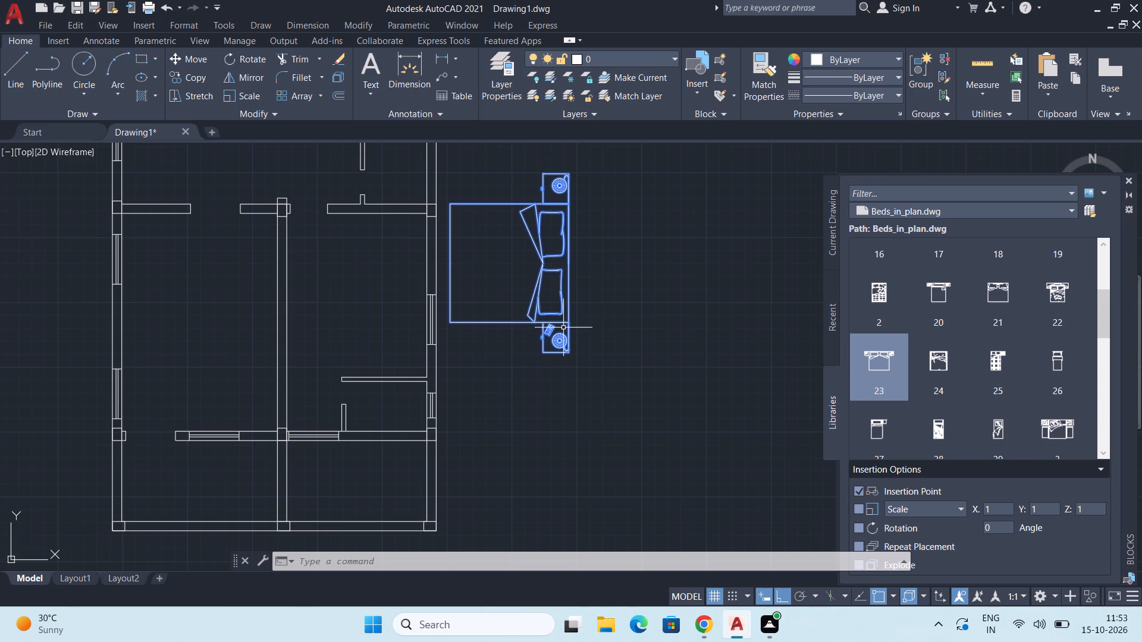
pyautogui.moveTo(563, 336); pyautogui.dragTo(576, 308, button='middle')
pyautogui.middleClick(562, 324)
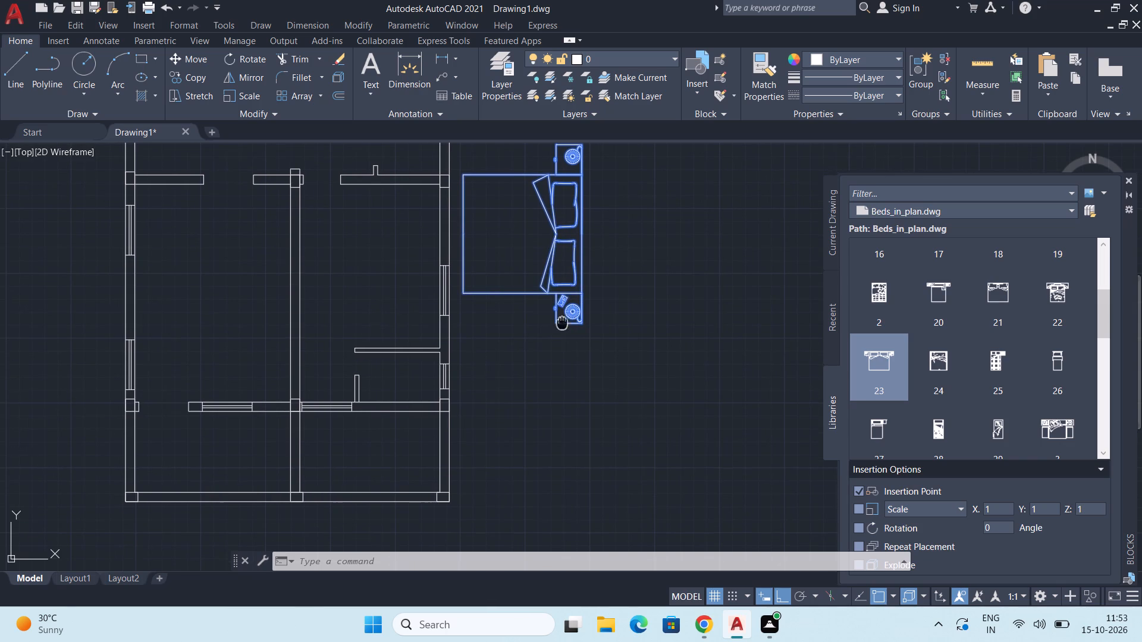
pyautogui.press('c')
pyautogui.press('o')
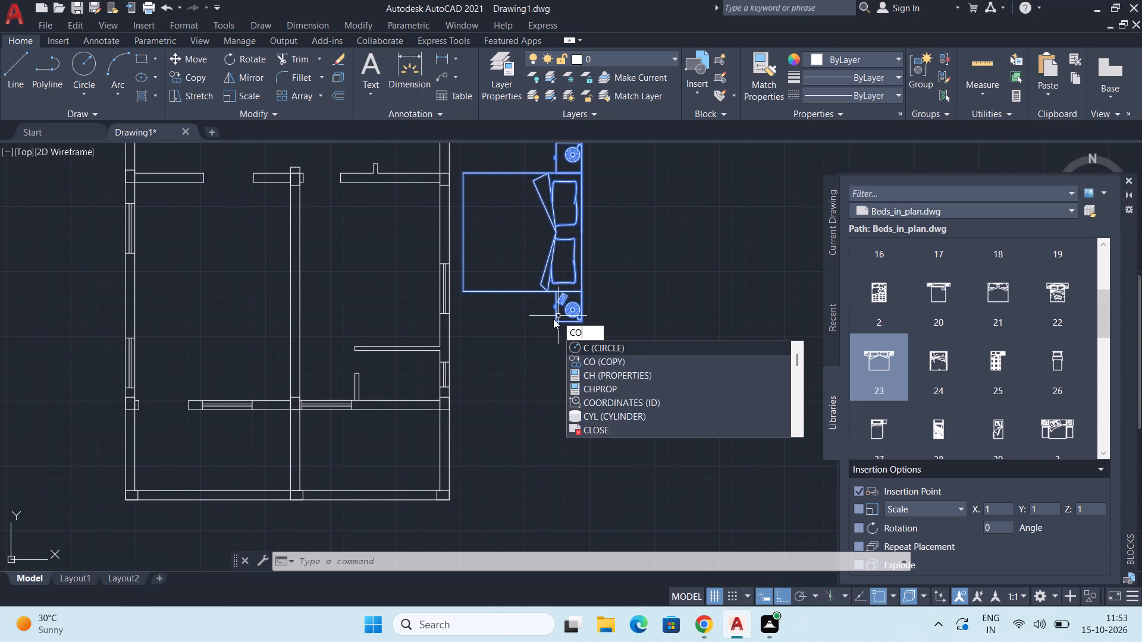
pyautogui.press('Return')
pyautogui.scroll(2, 587, 332)
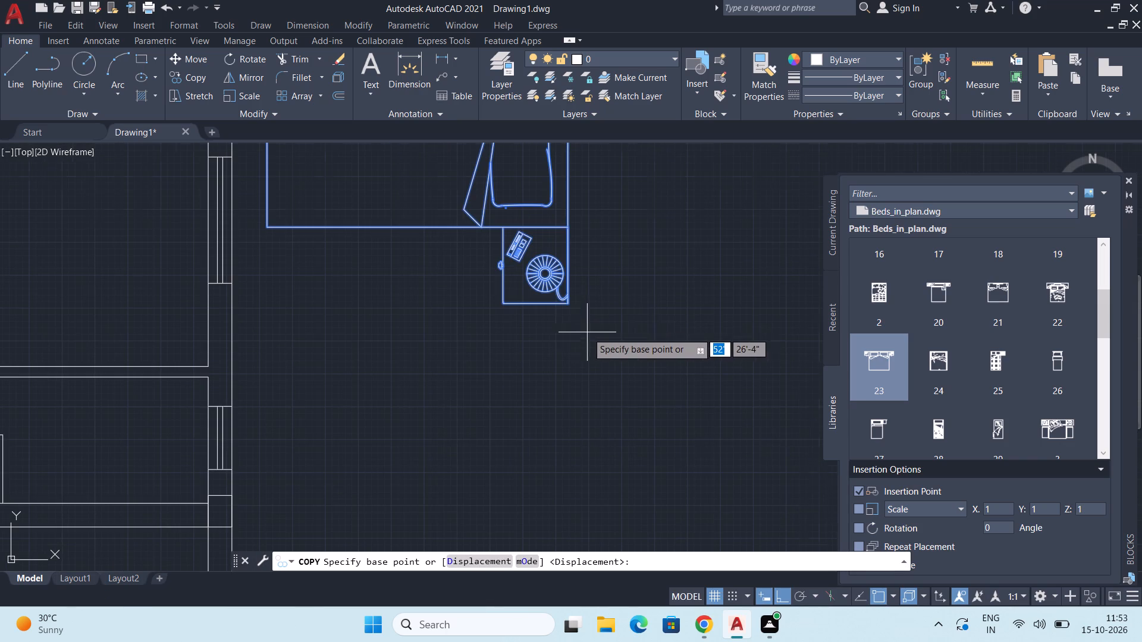
pyautogui.moveTo(567, 304); pyautogui.dragTo(564, 294)
pyautogui.scroll(-4, 494, 250)
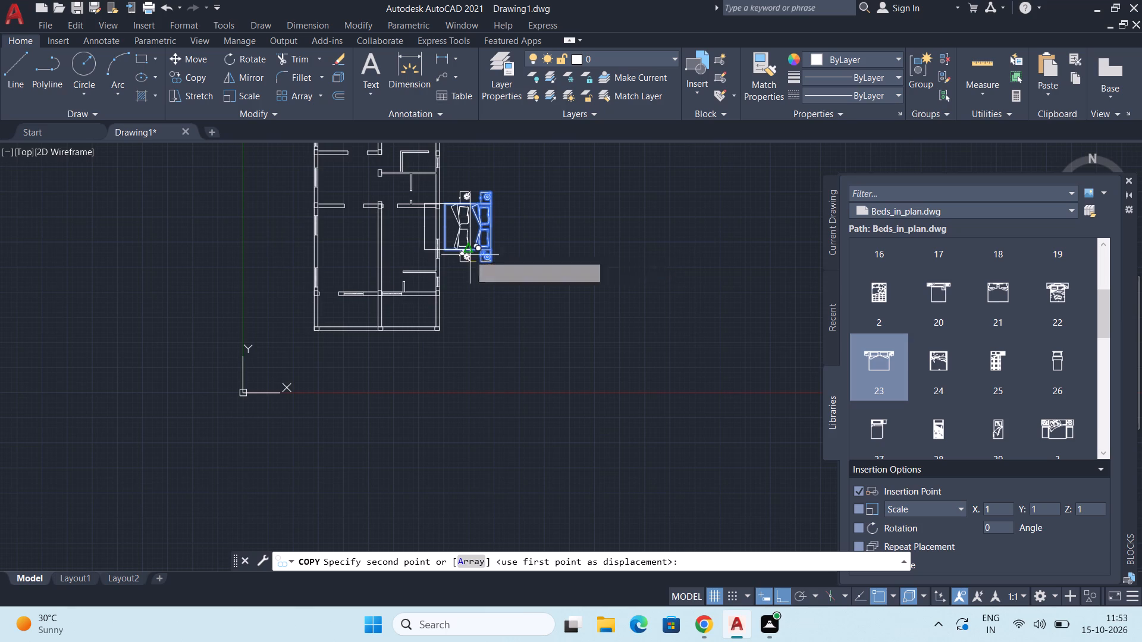
pyautogui.moveTo(471, 252); pyautogui.dragTo(556, 338, button='middle')
pyautogui.scroll(-2, 556, 338)
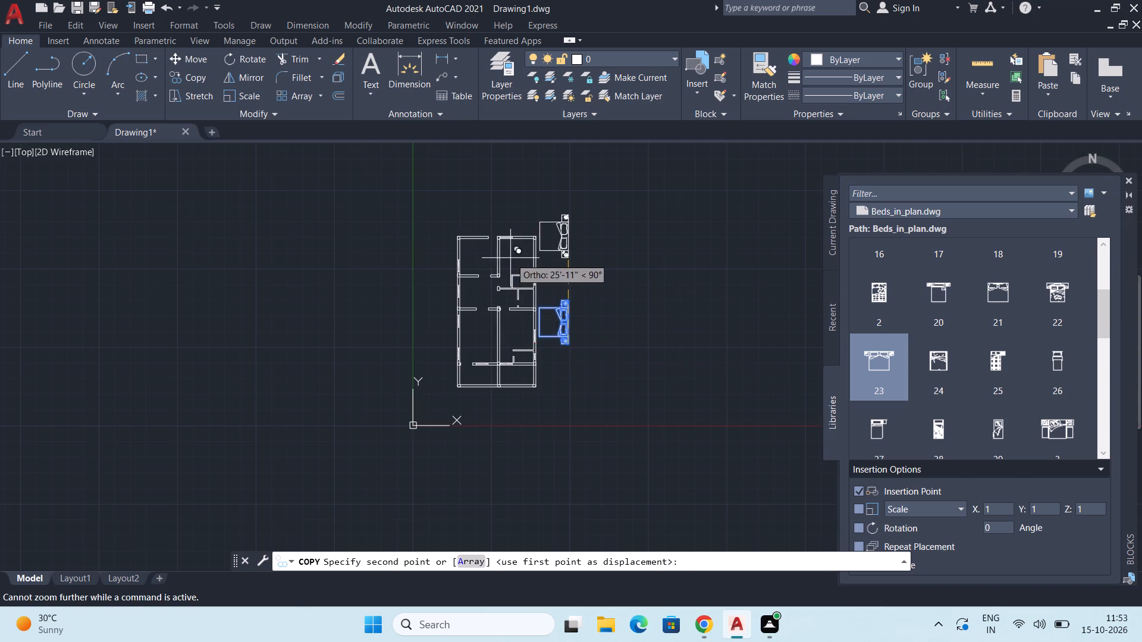
pyautogui.scroll(2, 510, 262)
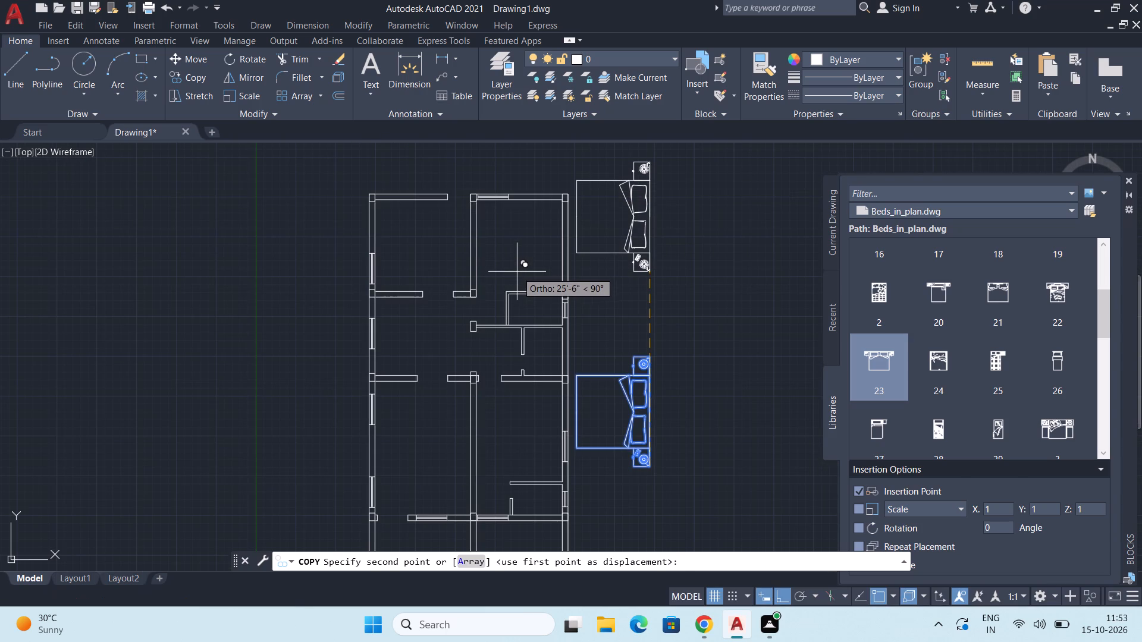
pyautogui.press('F8')
pyautogui.scroll(2, 513, 282)
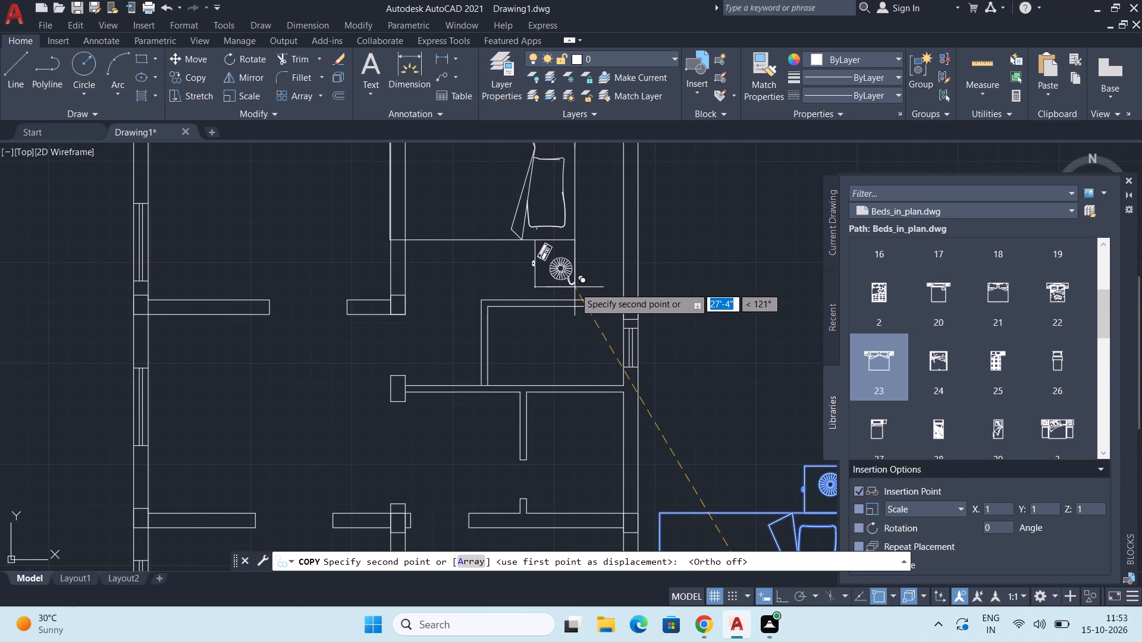
pyautogui.click(595, 285)
pyautogui.scroll(-2, 598, 284)
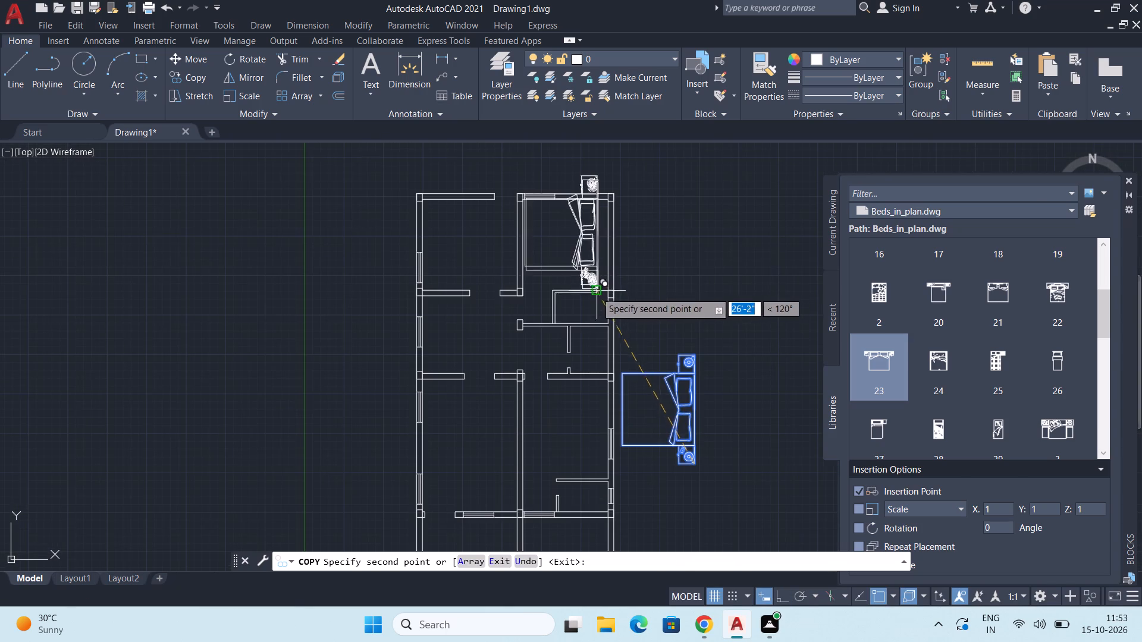
pyautogui.press('Escape')
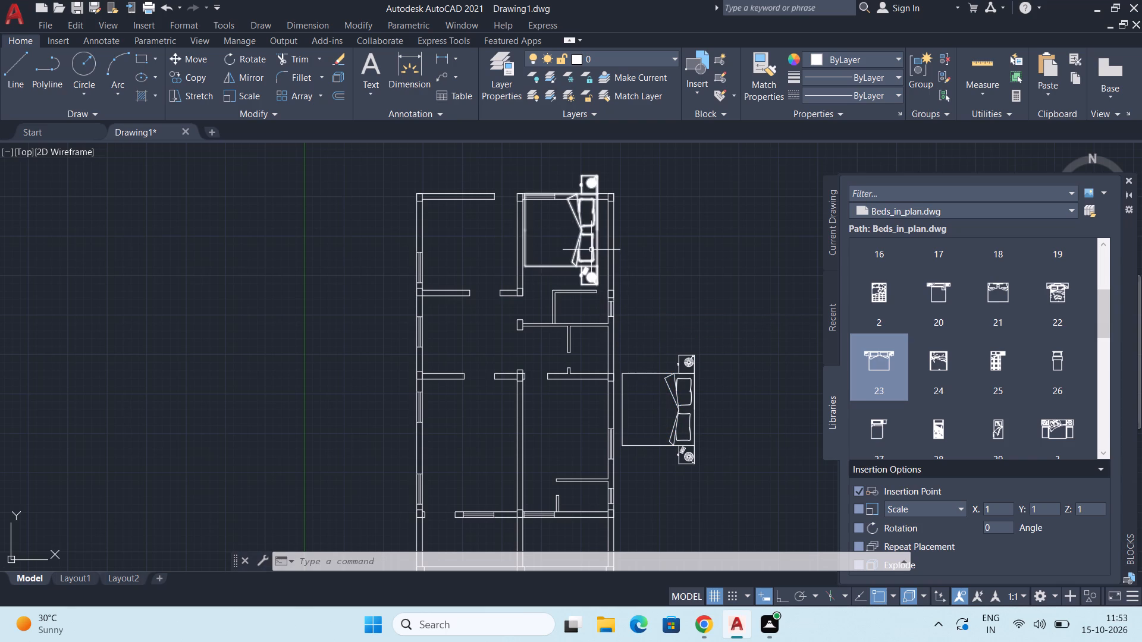
# Scale the copied bed down freehand to slightly over half its size, about the lower nightstand's outer corner.
pyautogui.click(591, 250)
pyautogui.press('s')
pyautogui.press('c')
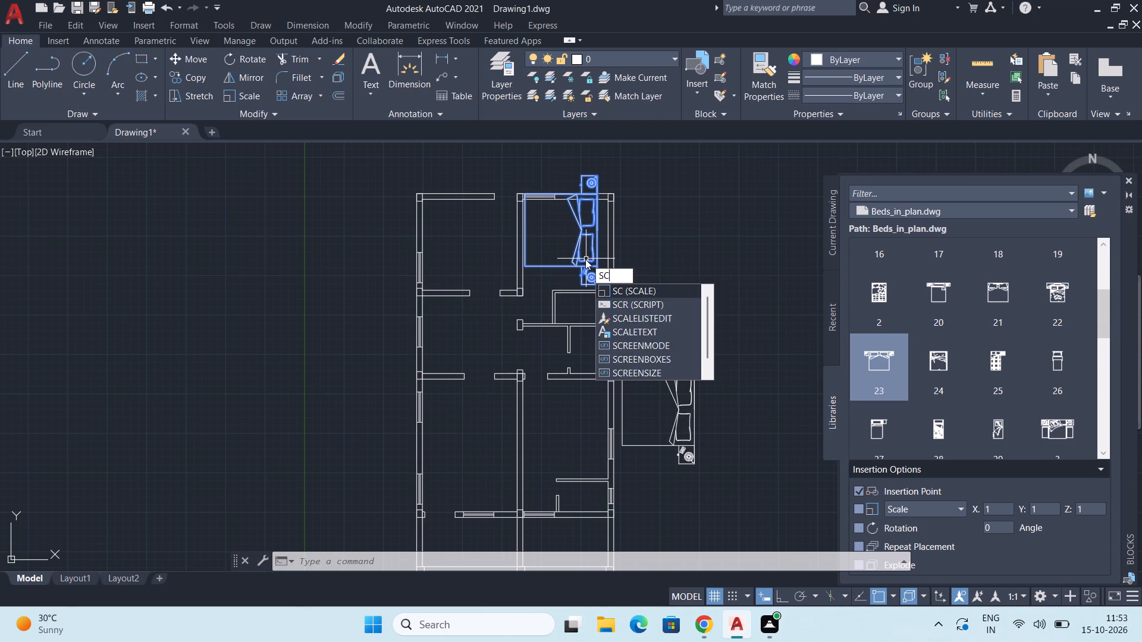
pyautogui.press('Return')
pyautogui.scroll(2, 578, 283)
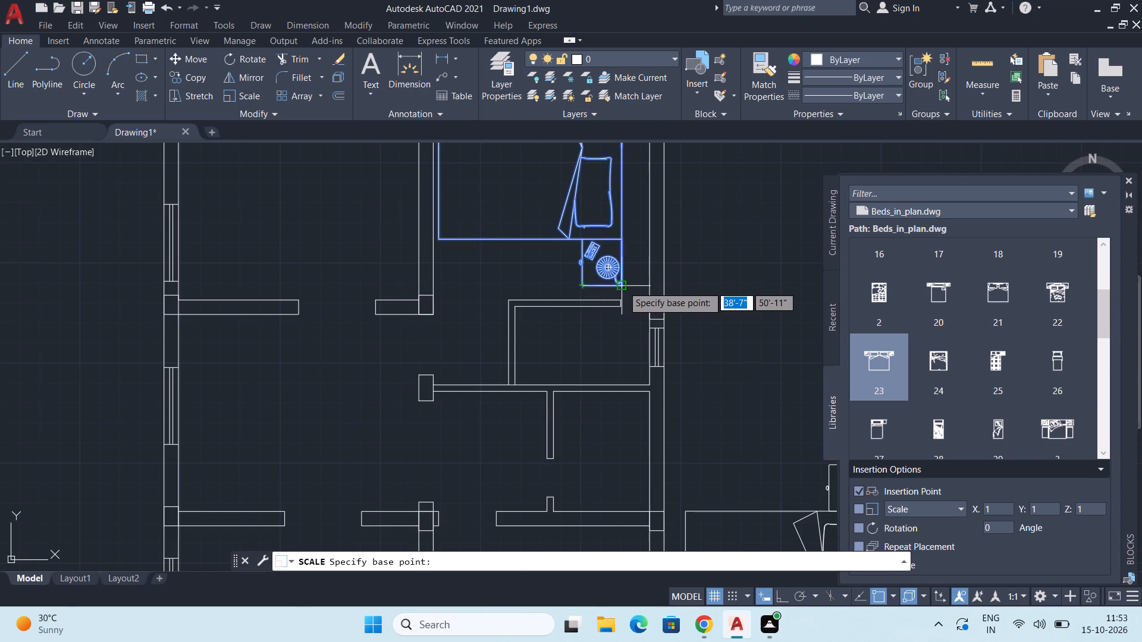
pyautogui.click(623, 286)
pyautogui.scroll(-1, 601, 267)
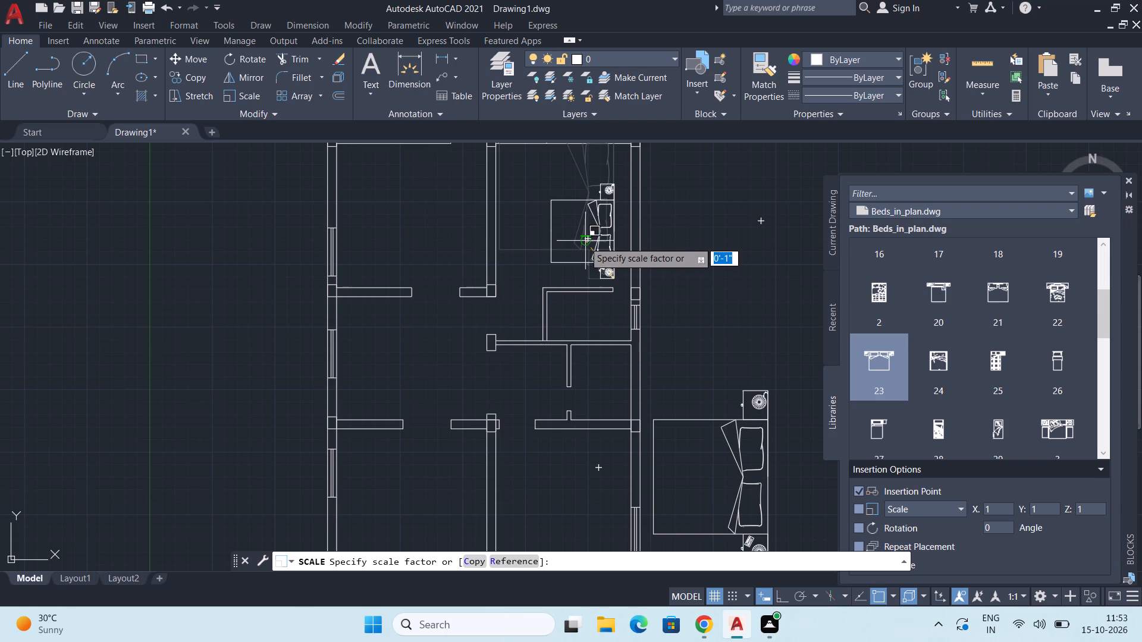
pyautogui.click(584, 241)
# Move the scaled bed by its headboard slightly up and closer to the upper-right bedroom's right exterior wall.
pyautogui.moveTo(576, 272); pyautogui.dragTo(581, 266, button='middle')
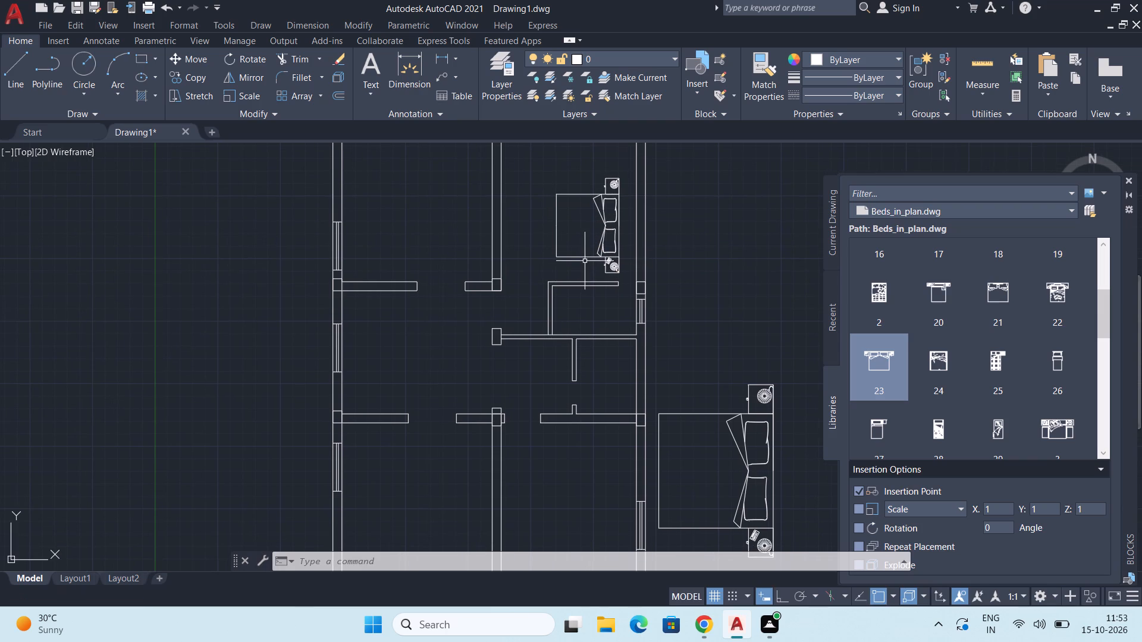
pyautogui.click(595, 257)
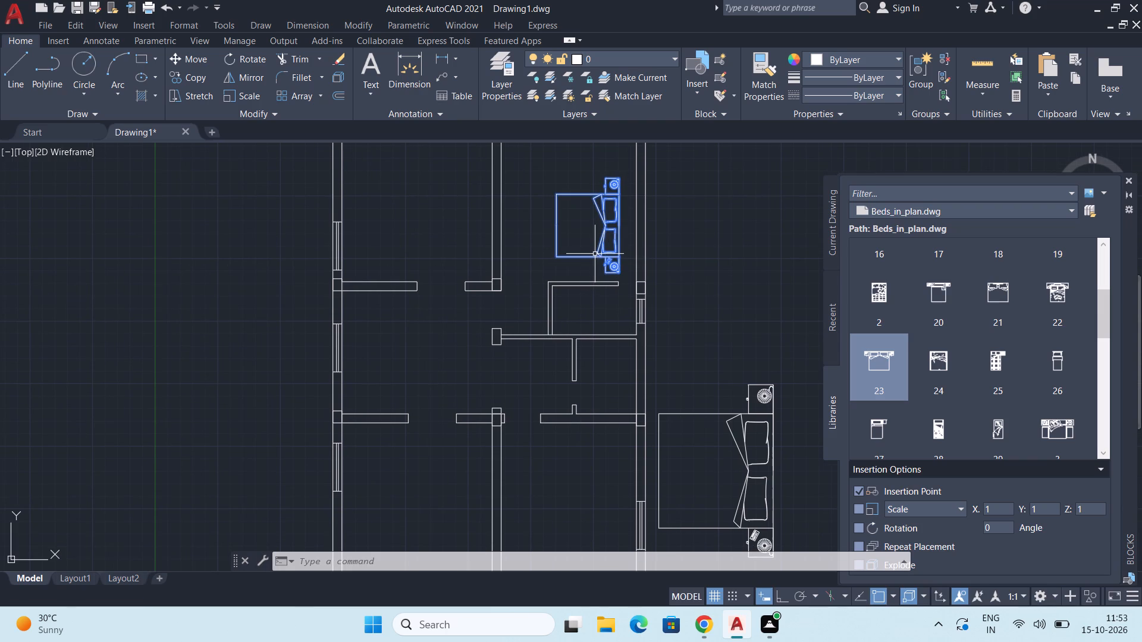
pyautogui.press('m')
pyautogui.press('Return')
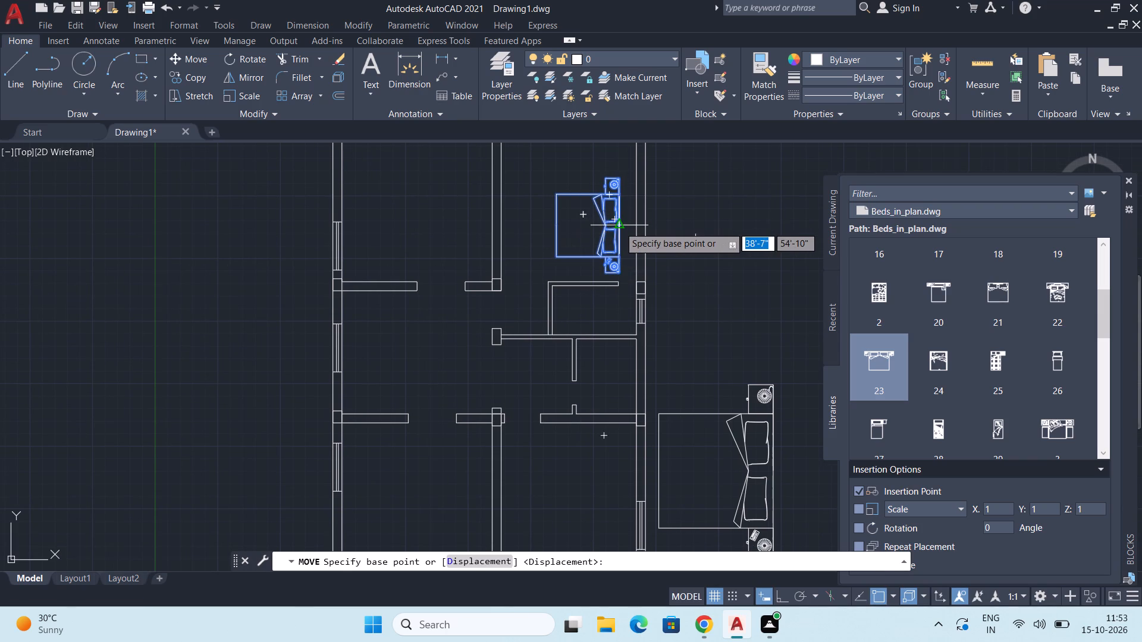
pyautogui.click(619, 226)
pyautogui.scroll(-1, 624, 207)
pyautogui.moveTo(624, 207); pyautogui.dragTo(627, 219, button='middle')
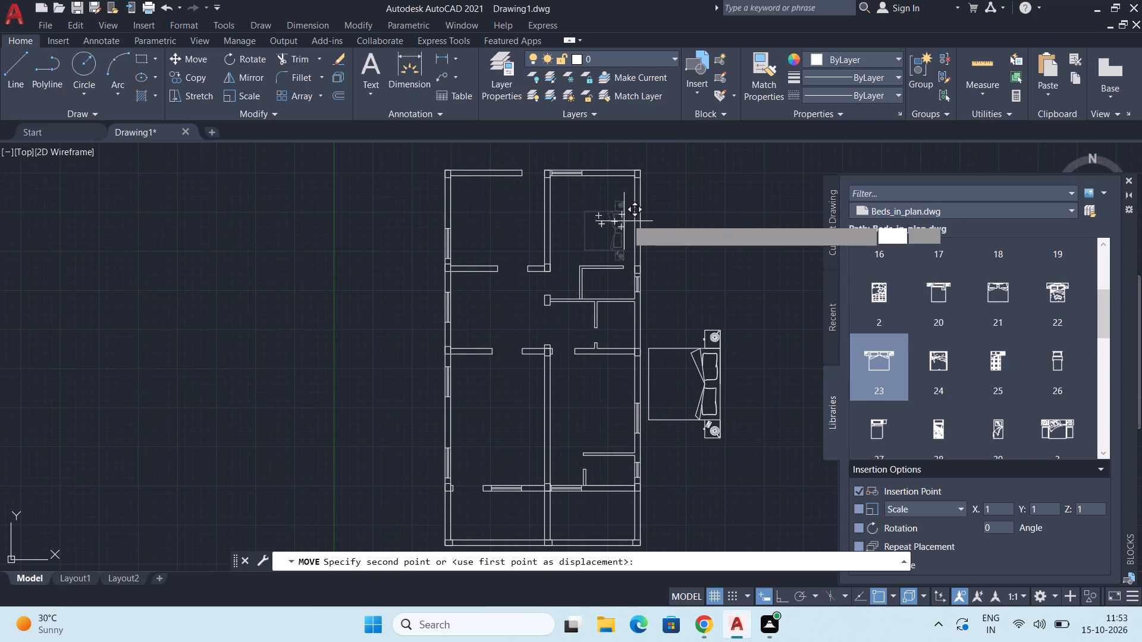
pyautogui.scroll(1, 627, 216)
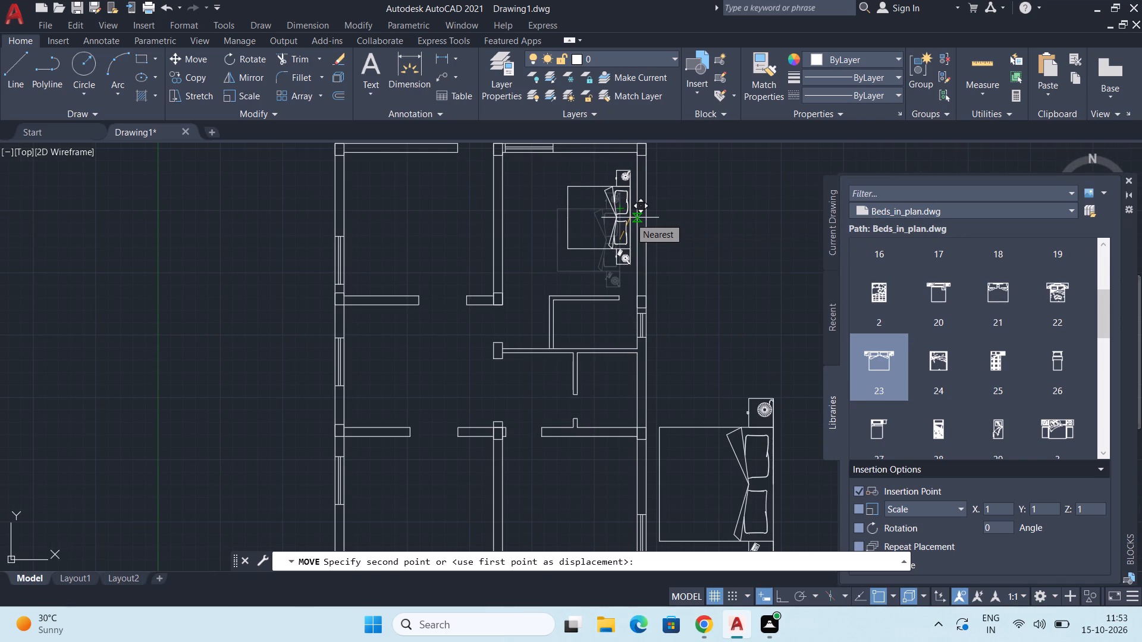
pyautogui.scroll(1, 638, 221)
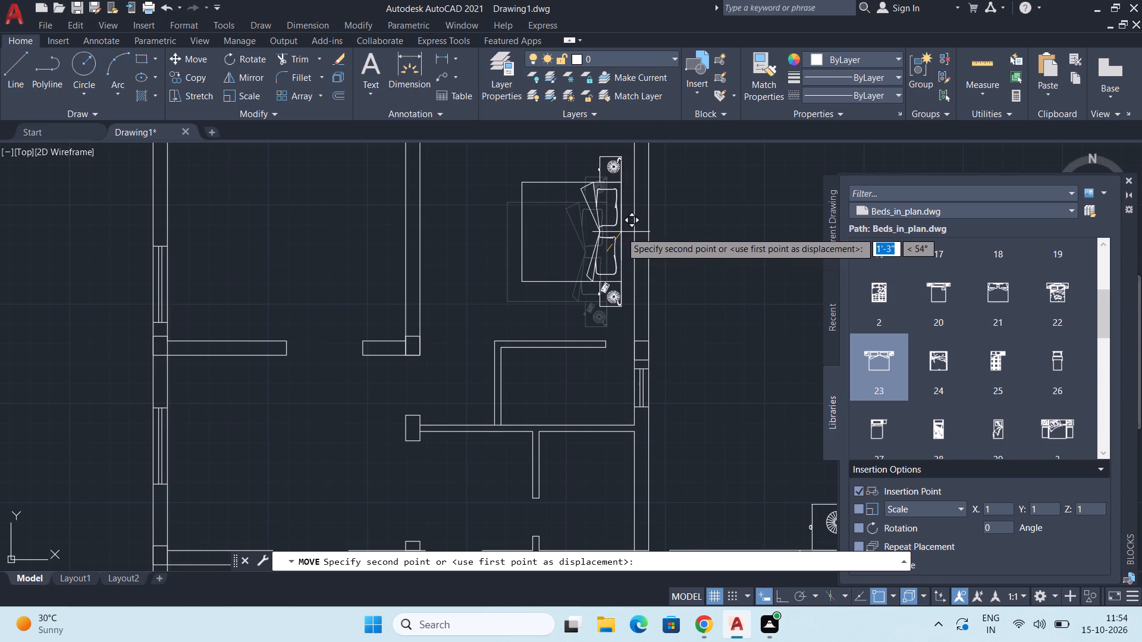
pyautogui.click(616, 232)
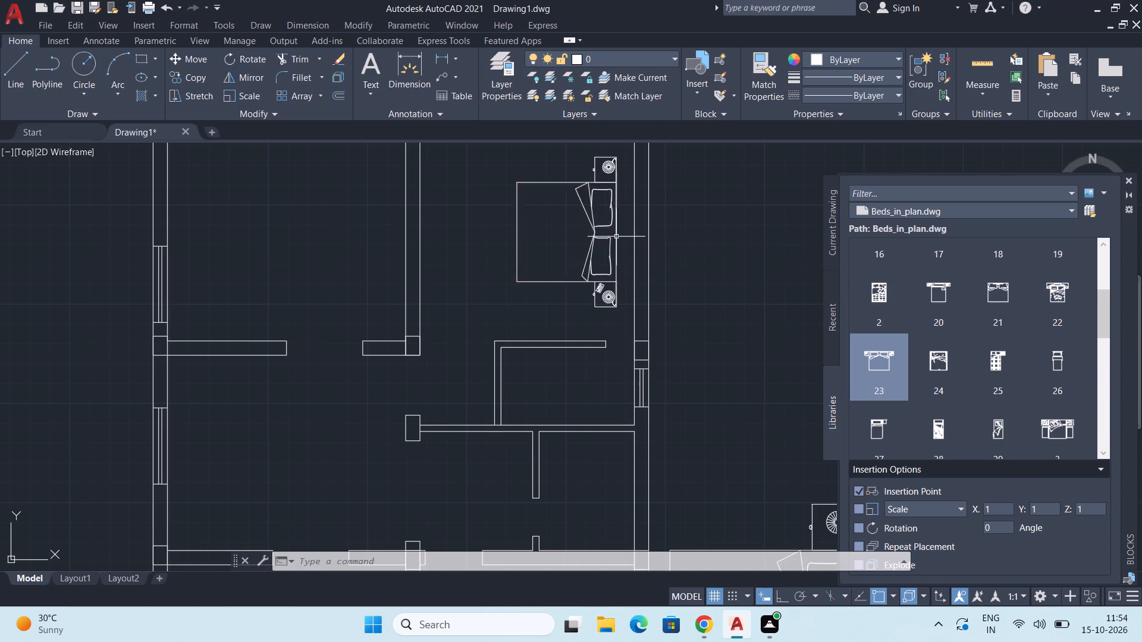
# Move the bed by its headboard against the inner face of the upper-right bedroom's right exterior wall.
pyautogui.click(617, 237)
pyautogui.press('s')
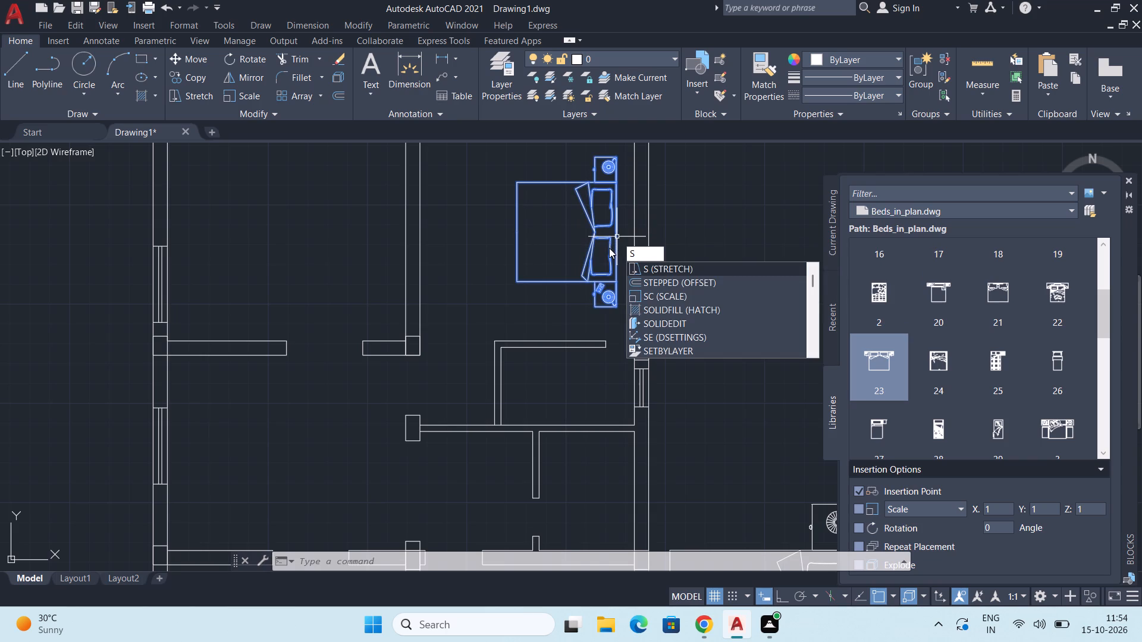
pyautogui.press('BackSpace')
pyautogui.press('m')
pyautogui.press('Return')
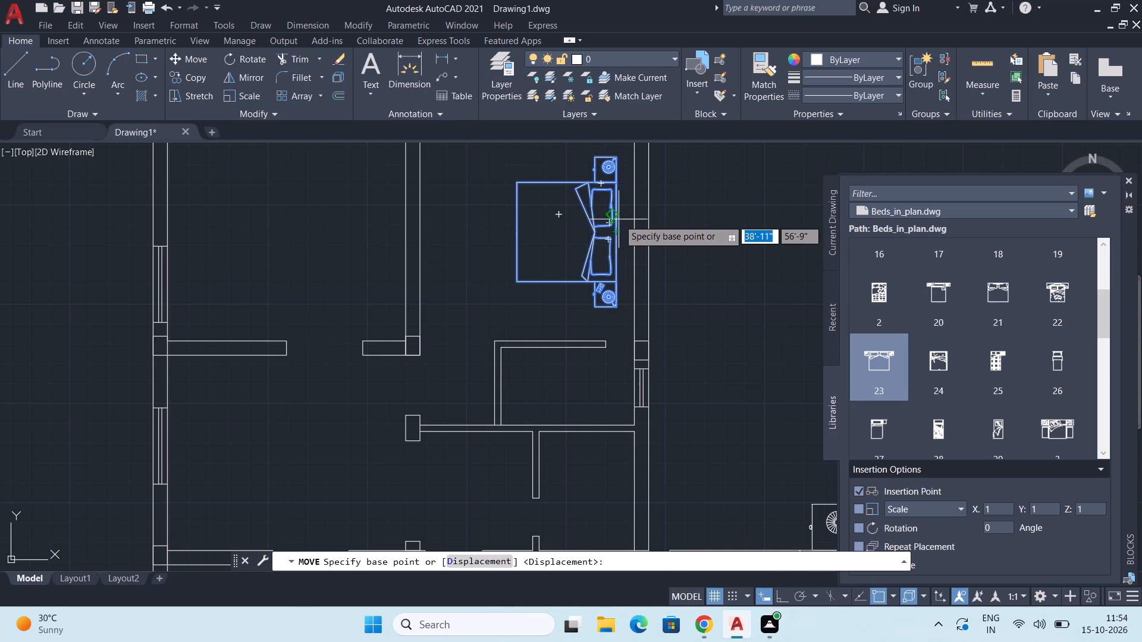
pyautogui.click(615, 232)
pyautogui.scroll(-1, 626, 197)
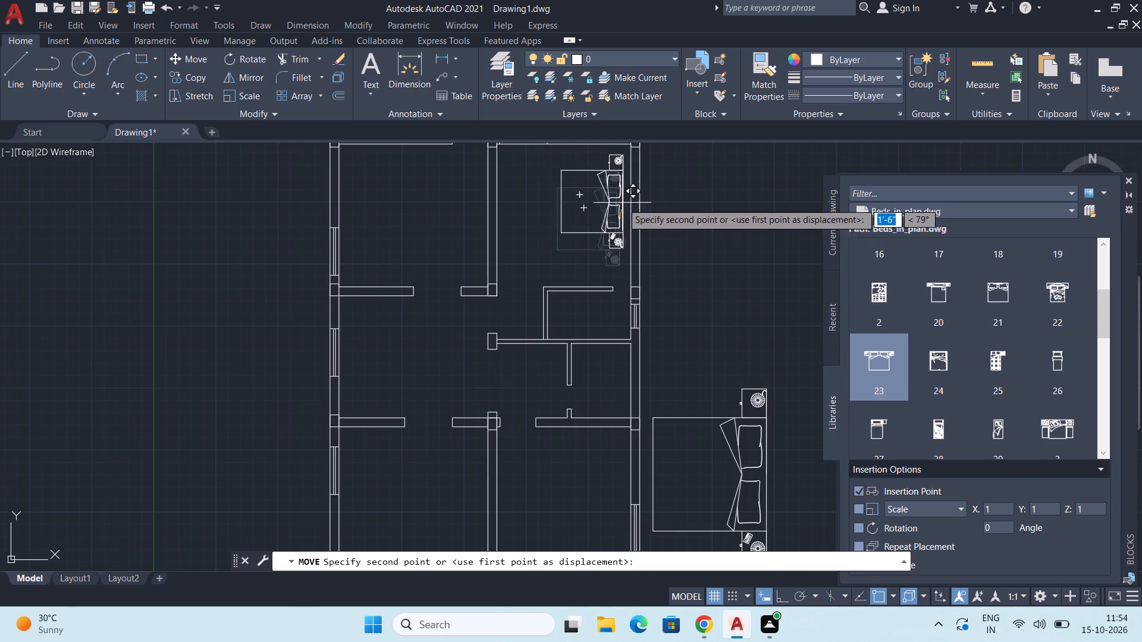
pyautogui.moveTo(596, 223); pyautogui.dragTo(613, 244, button='middle')
pyautogui.scroll(1, 647, 231)
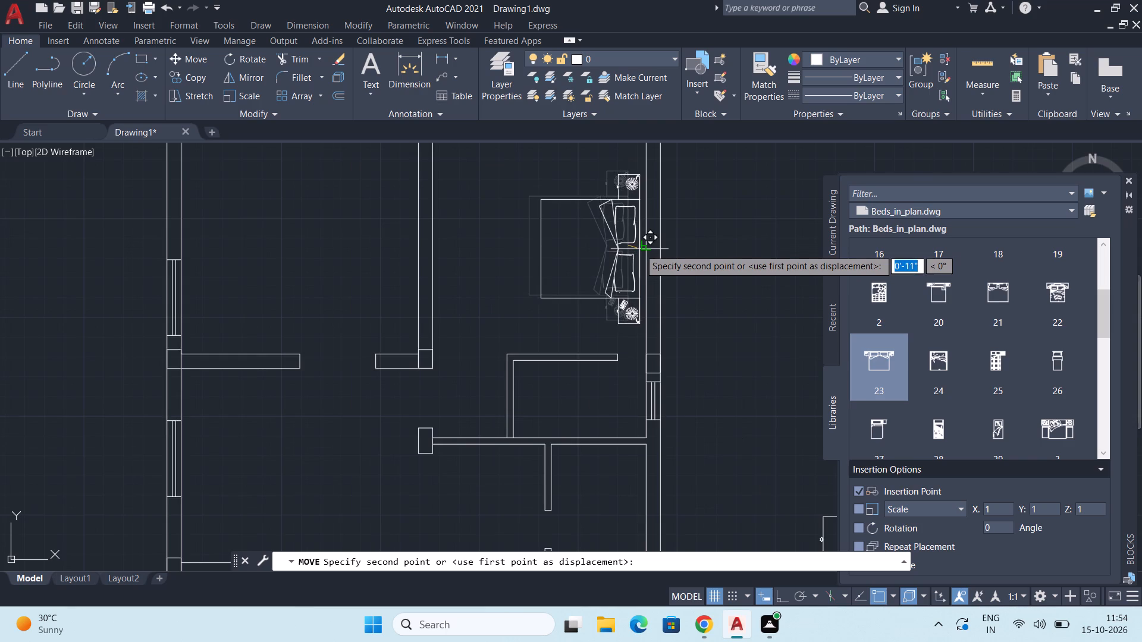
pyautogui.scroll(-1, 639, 249)
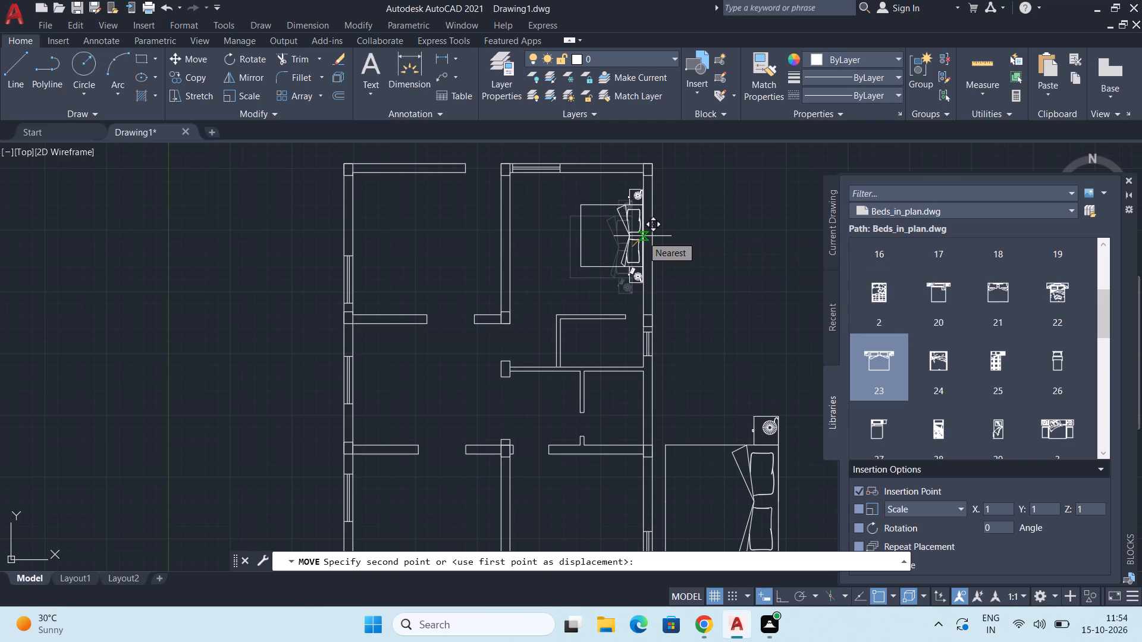
pyautogui.scroll(2, 642, 236)
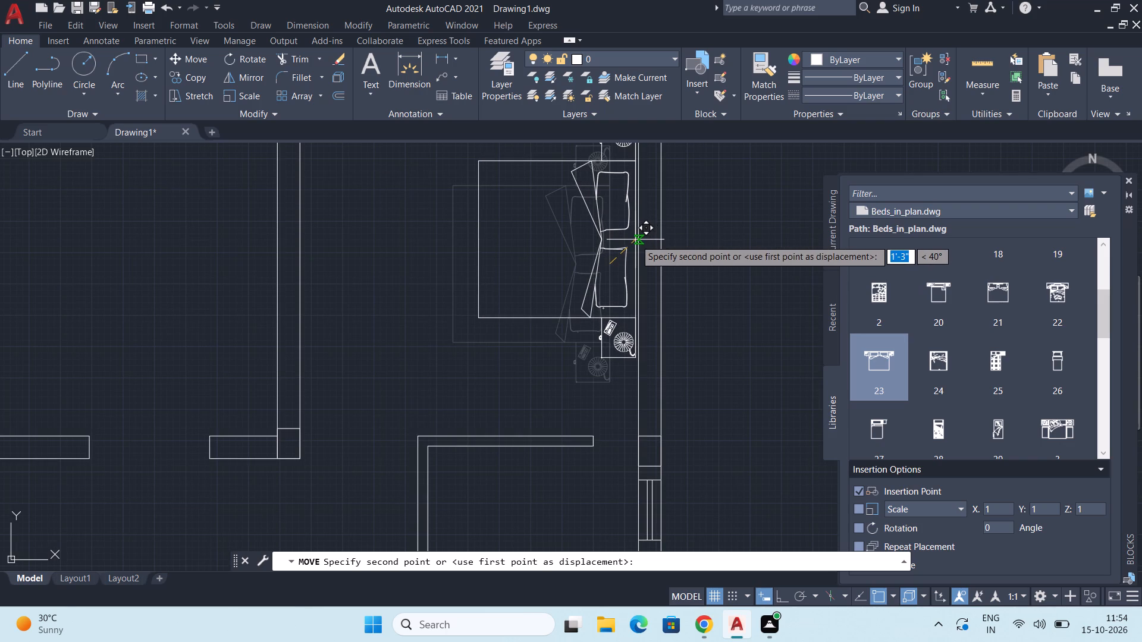
pyautogui.click(635, 240)
# Copy the upper-right bedroom's bed by its lower nightstand's outer corner about 27' straight down, against the lower-right bedroom's exterior wall above the partition.
pyautogui.scroll(-3, 635, 240)
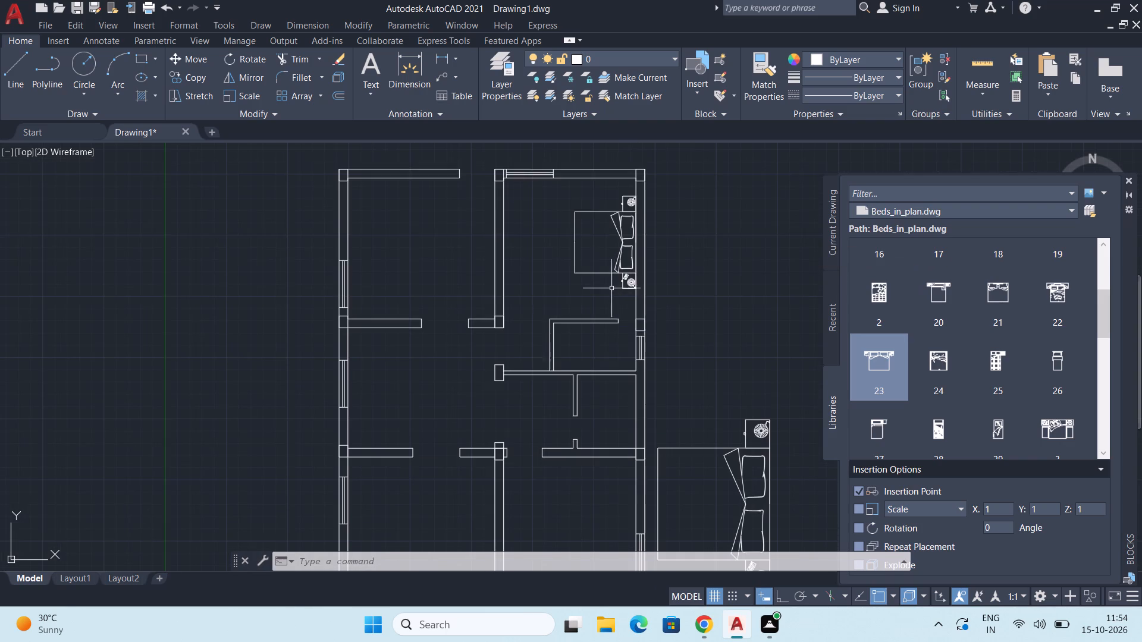
pyautogui.moveTo(619, 290); pyautogui.dragTo(601, 283, button='middle')
pyautogui.scroll(-1, 610, 260)
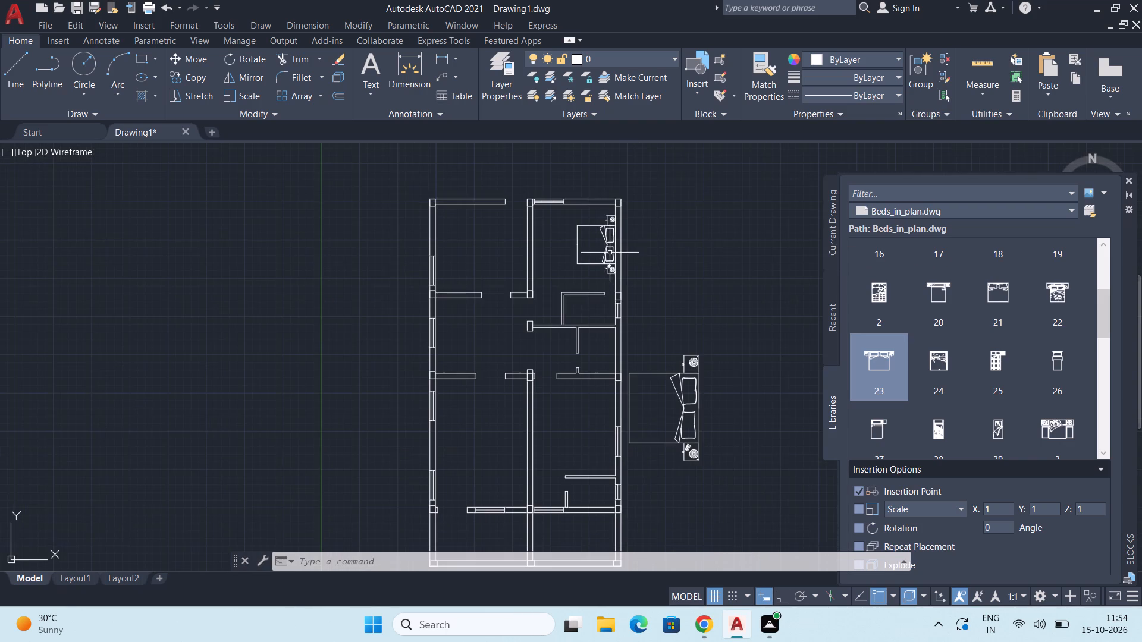
pyautogui.moveTo(608, 269); pyautogui.dragTo(600, 266, button='middle')
pyautogui.moveTo(587, 316); pyautogui.dragTo(588, 287, button='middle')
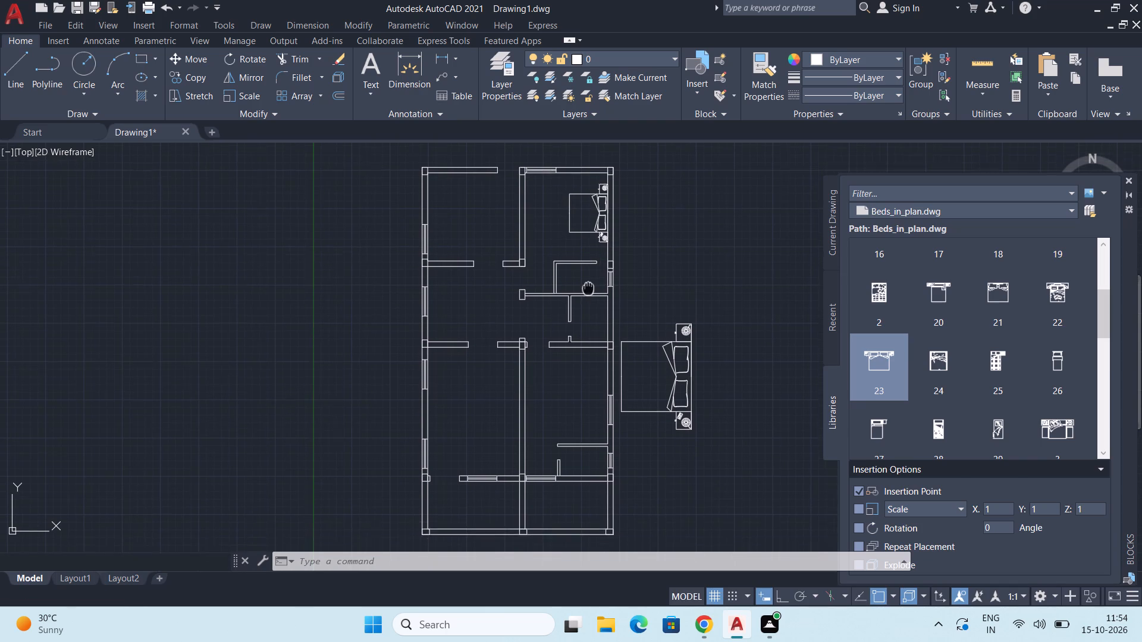
pyautogui.moveTo(588, 287); pyautogui.dragTo(588, 263, button='middle')
pyautogui.scroll(1, 597, 251)
pyautogui.scroll(-1, 602, 242)
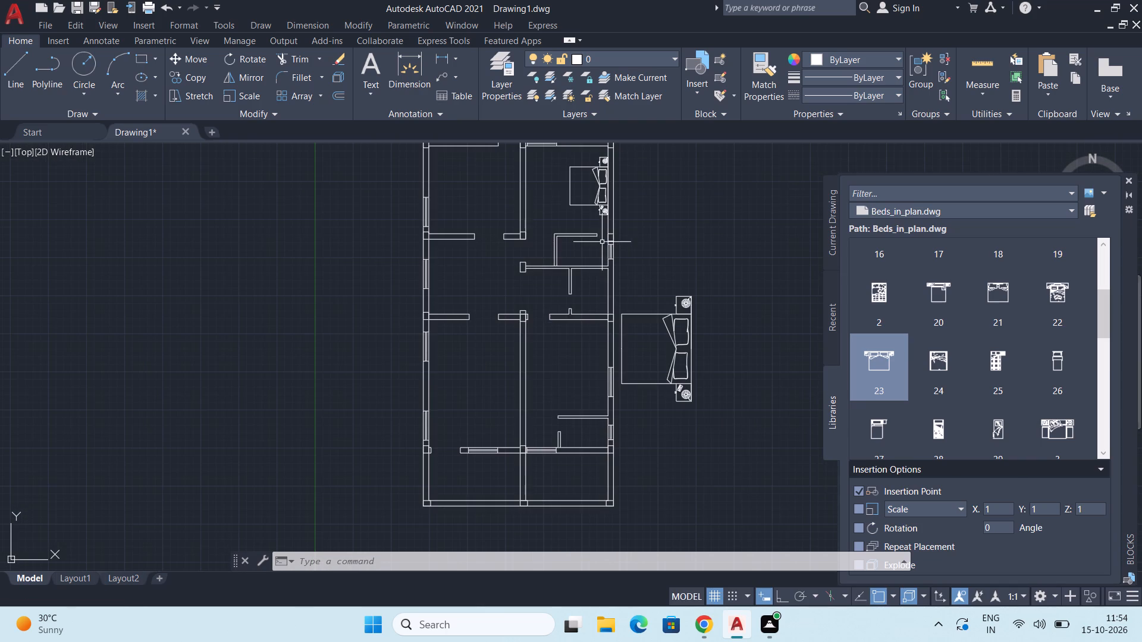
pyautogui.click(595, 205)
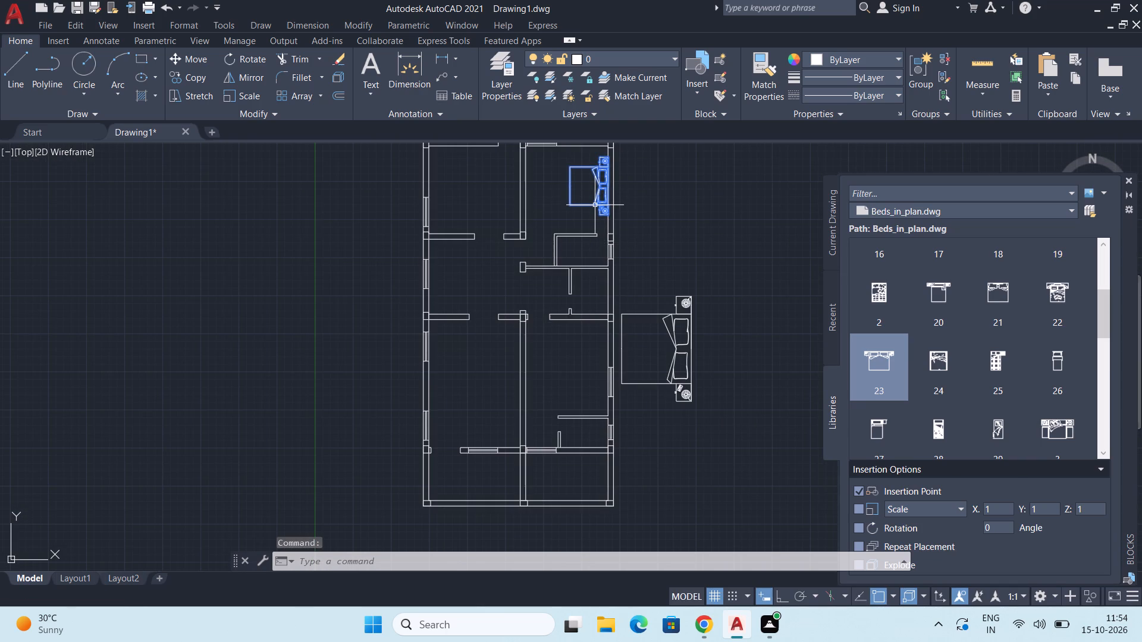
pyautogui.write('CO')
pyautogui.press('Return')
pyautogui.scroll(1, 601, 231)
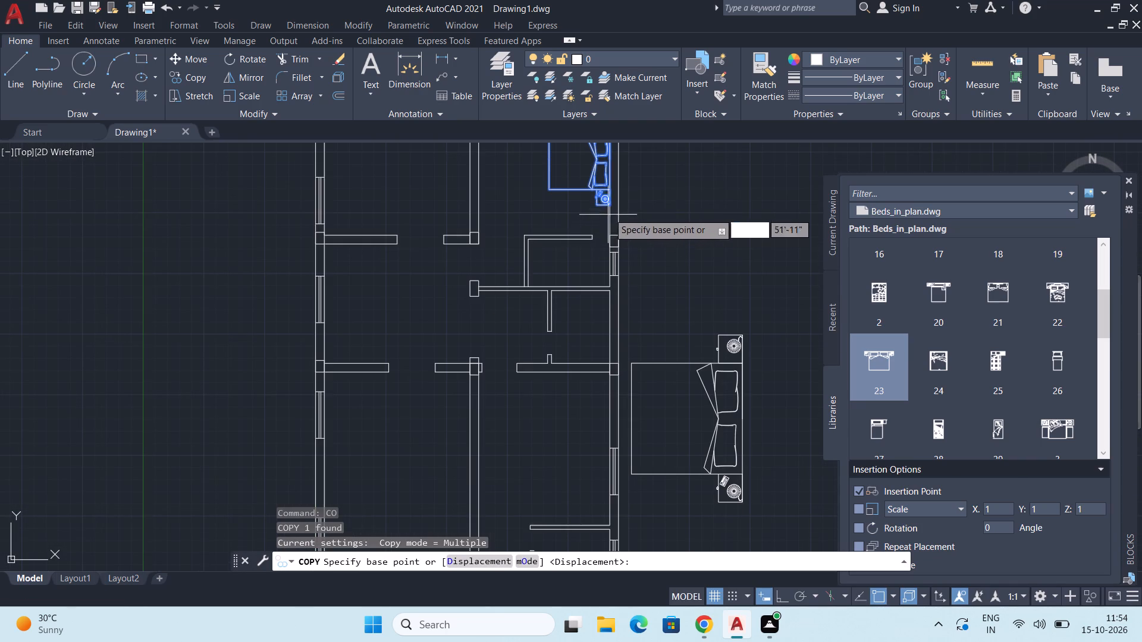
pyautogui.click(612, 206)
pyautogui.moveTo(608, 454); pyautogui.dragTo(599, 303, button='middle')
pyautogui.scroll(1, 604, 351)
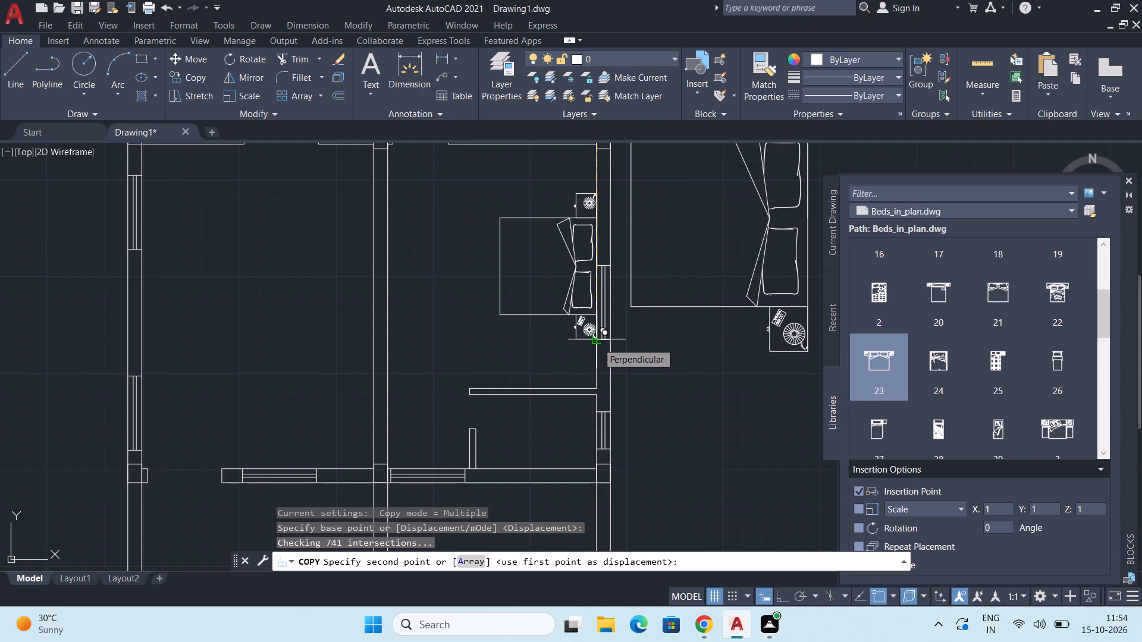
pyautogui.moveTo(585, 393); pyautogui.dragTo(587, 333, button='middle')
pyautogui.scroll(3, 591, 331)
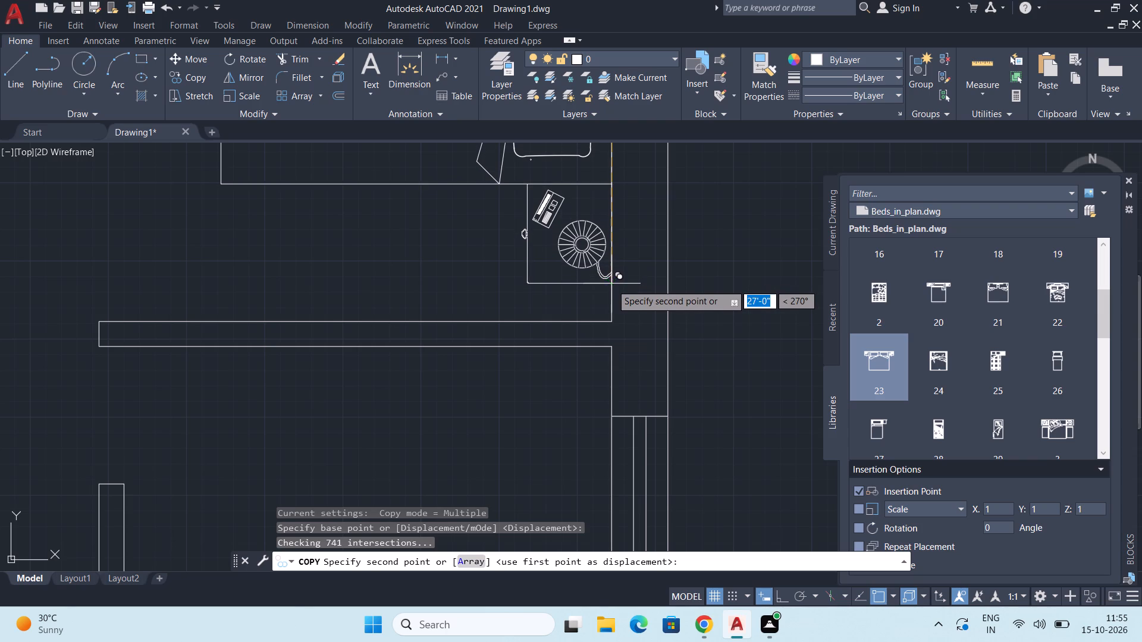
pyautogui.click(611, 284)
pyautogui.scroll(-4, 612, 281)
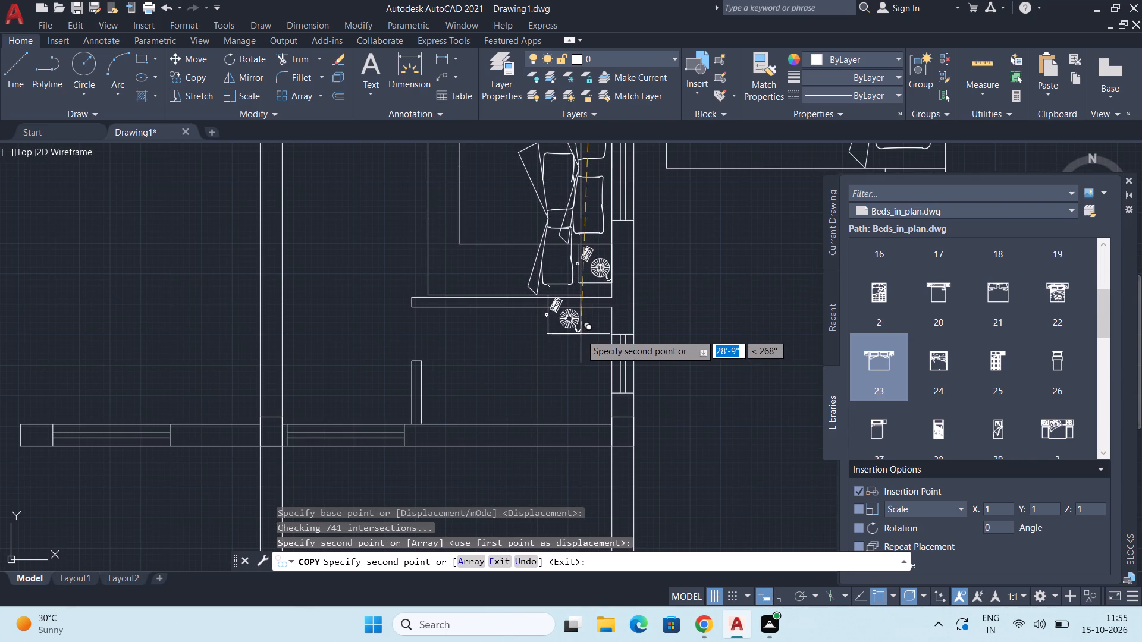
pyautogui.press('Escape')
# Erase the full-size bed standing outside the plan beside the right exterior wall.
pyautogui.scroll(-3, 593, 303)
pyautogui.moveTo(578, 343); pyautogui.dragTo(566, 343, button='middle')
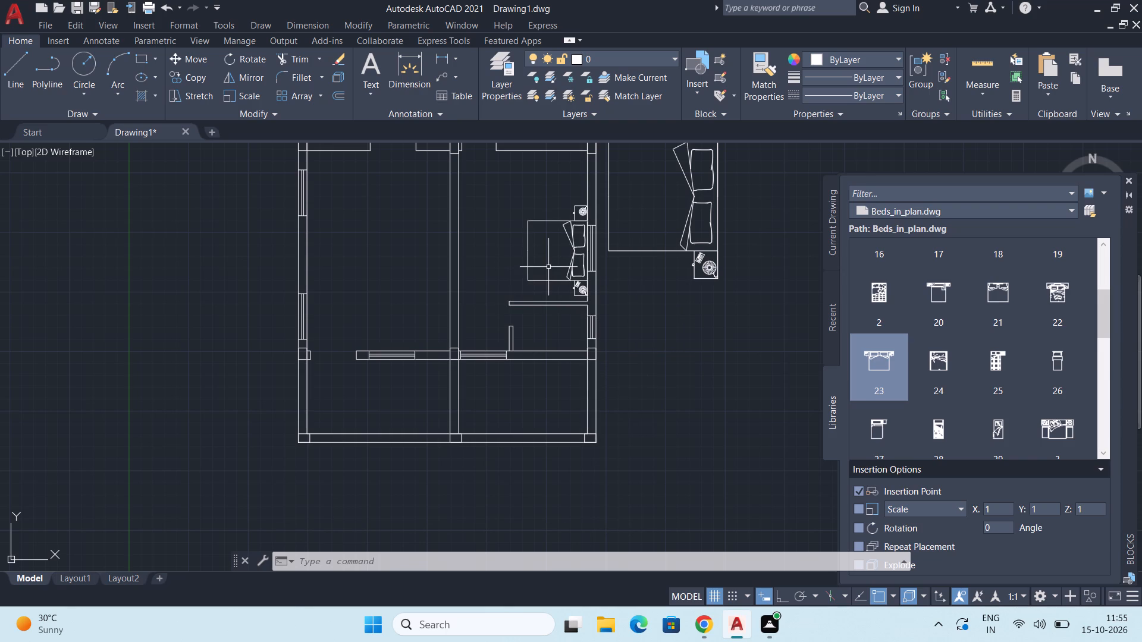
pyautogui.moveTo(550, 267); pyautogui.dragTo(568, 295, button='middle')
pyautogui.scroll(-1, 639, 269)
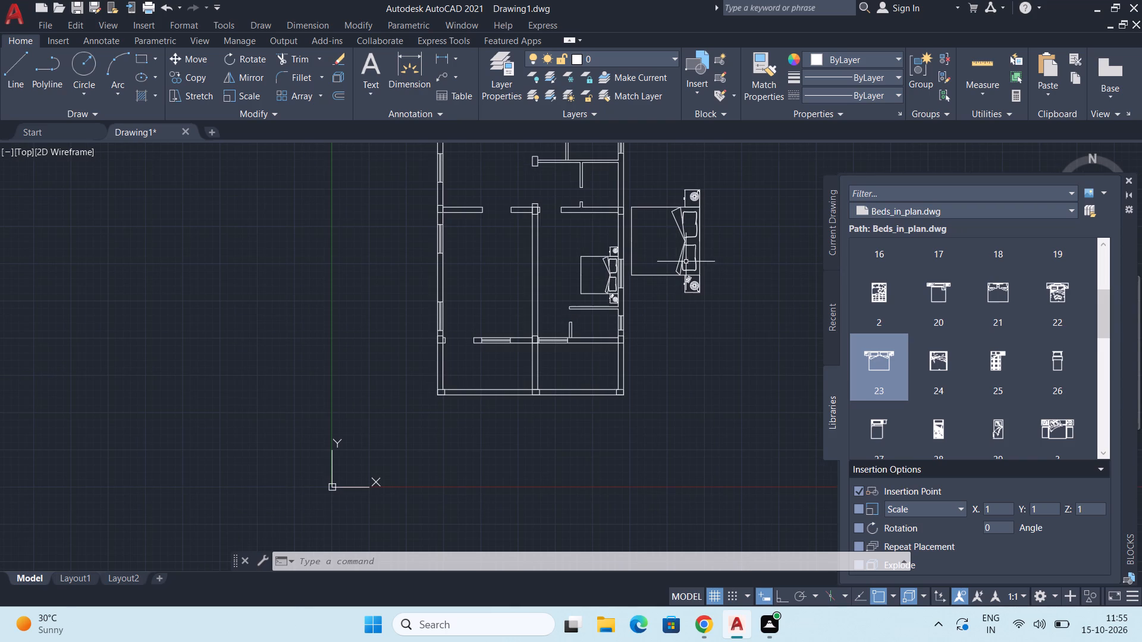
pyautogui.click(686, 262)
pyautogui.click(676, 268)
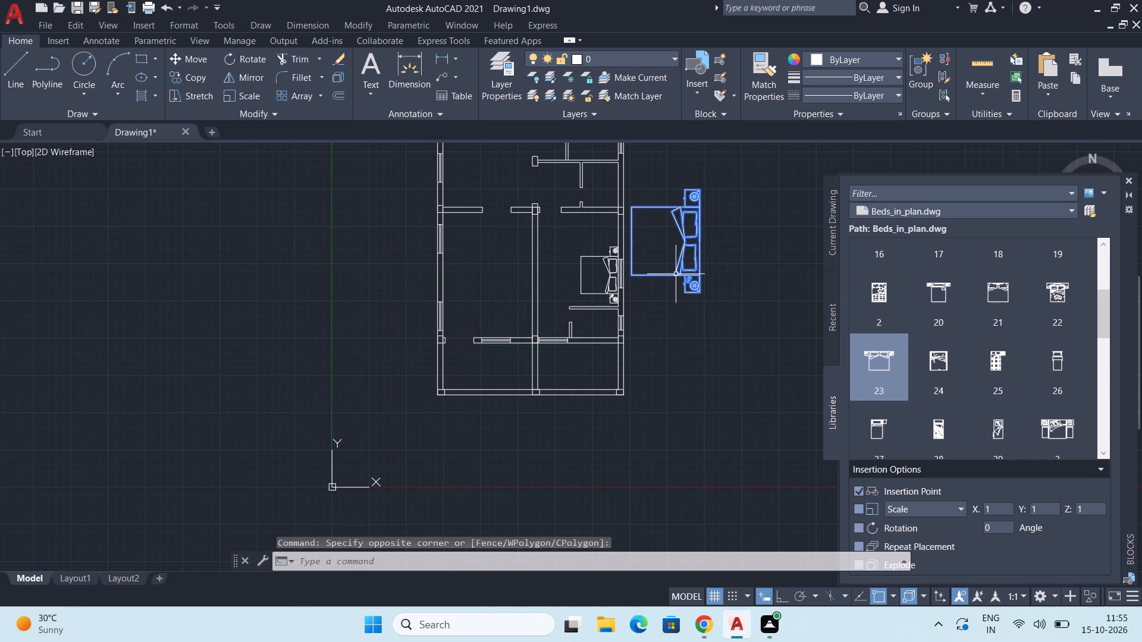
pyautogui.press('Delete')
# Examine the whole floor plan, including the two furnished bedrooms and the rooms still empty.
pyautogui.moveTo(550, 305); pyautogui.dragTo(560, 289, button='middle')
pyautogui.moveTo(475, 314); pyautogui.dragTo(509, 336, button='middle')
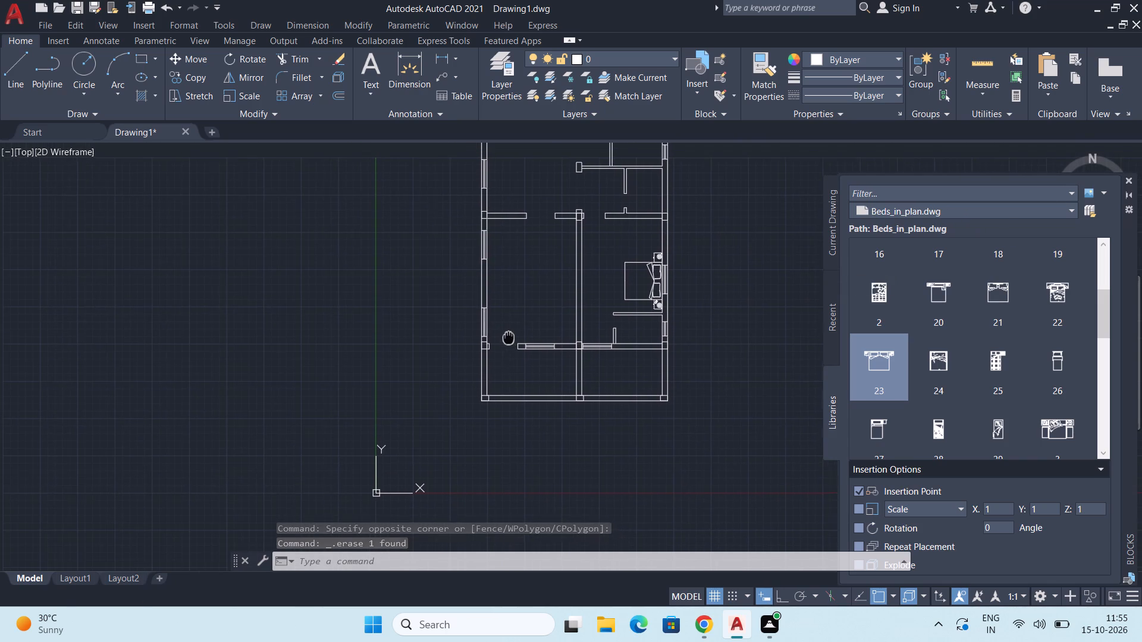
pyautogui.moveTo(509, 336); pyautogui.dragTo(509, 336, button='middle')
pyautogui.scroll(-1, 531, 314)
pyautogui.moveTo(551, 296); pyautogui.dragTo(555, 328, button='middle')
pyautogui.scroll(1, 593, 302)
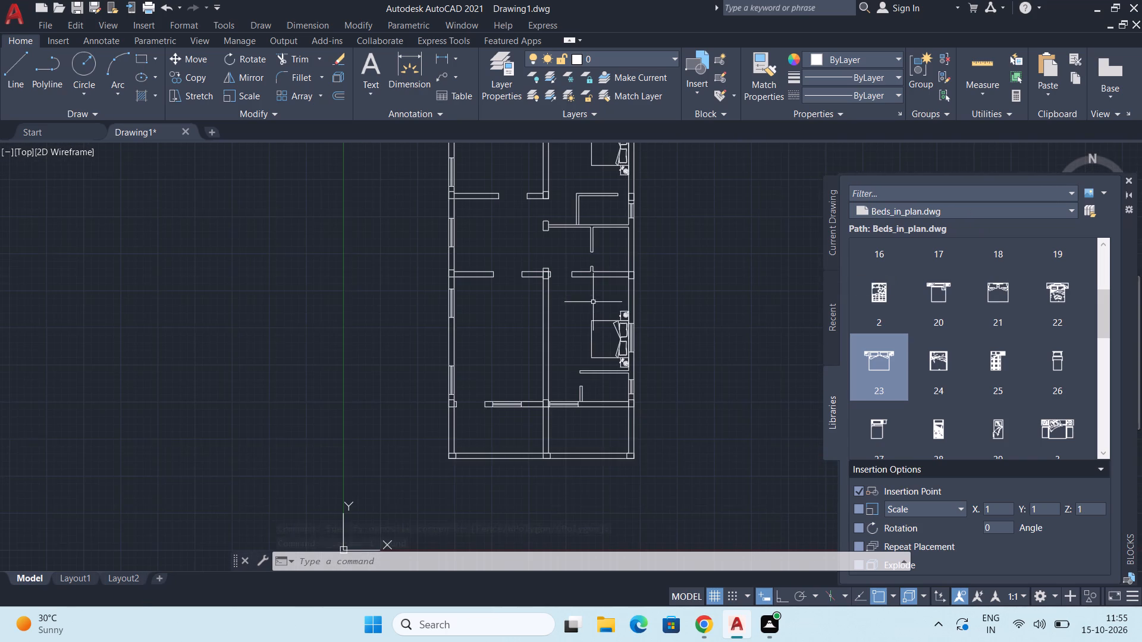
pyautogui.moveTo(593, 307); pyautogui.dragTo(511, 335, button='middle')
pyautogui.moveTo(534, 327); pyautogui.dragTo(536, 337, button='middle')
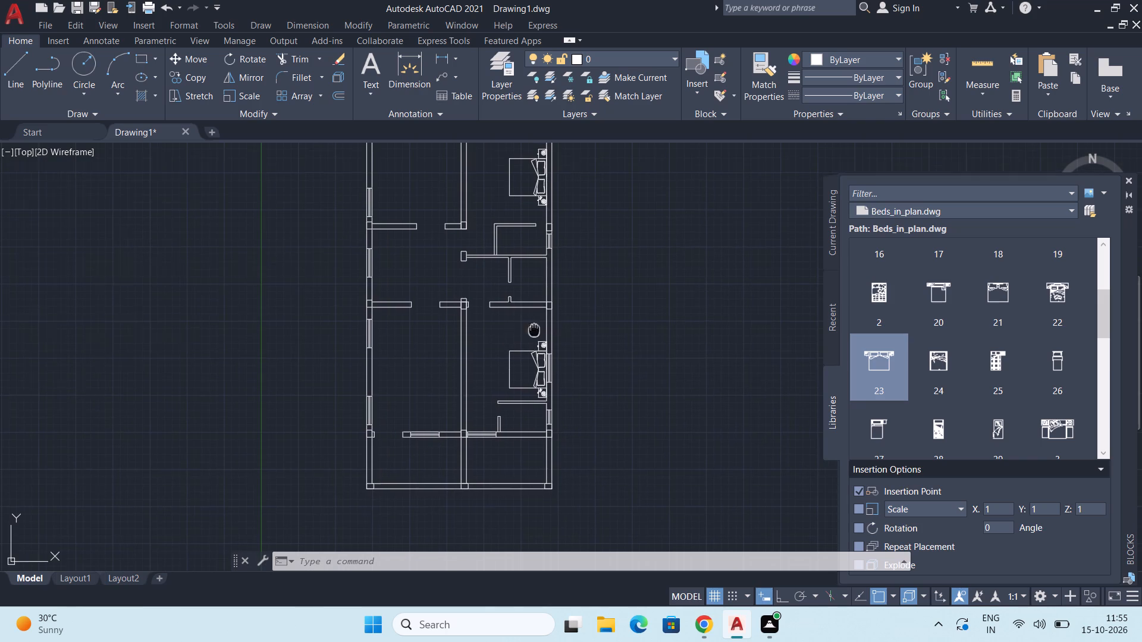
pyautogui.moveTo(536, 337); pyautogui.dragTo(548, 377, button='middle')
pyautogui.moveTo(578, 371); pyautogui.dragTo(559, 343, button='middle')
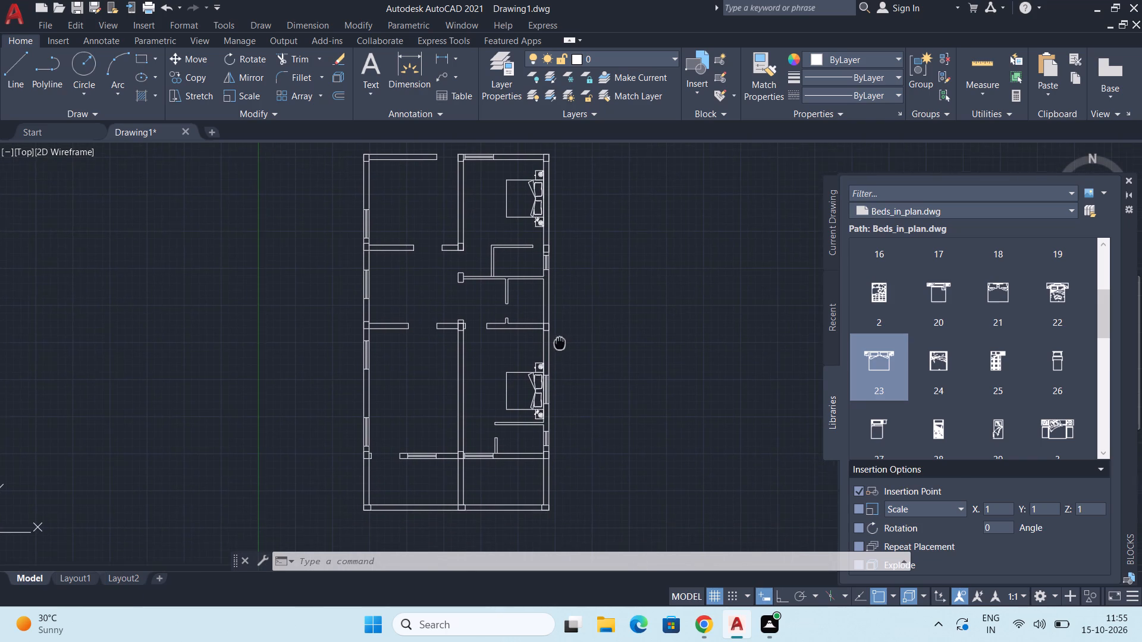
pyautogui.moveTo(559, 343); pyautogui.dragTo(557, 341, button='middle')
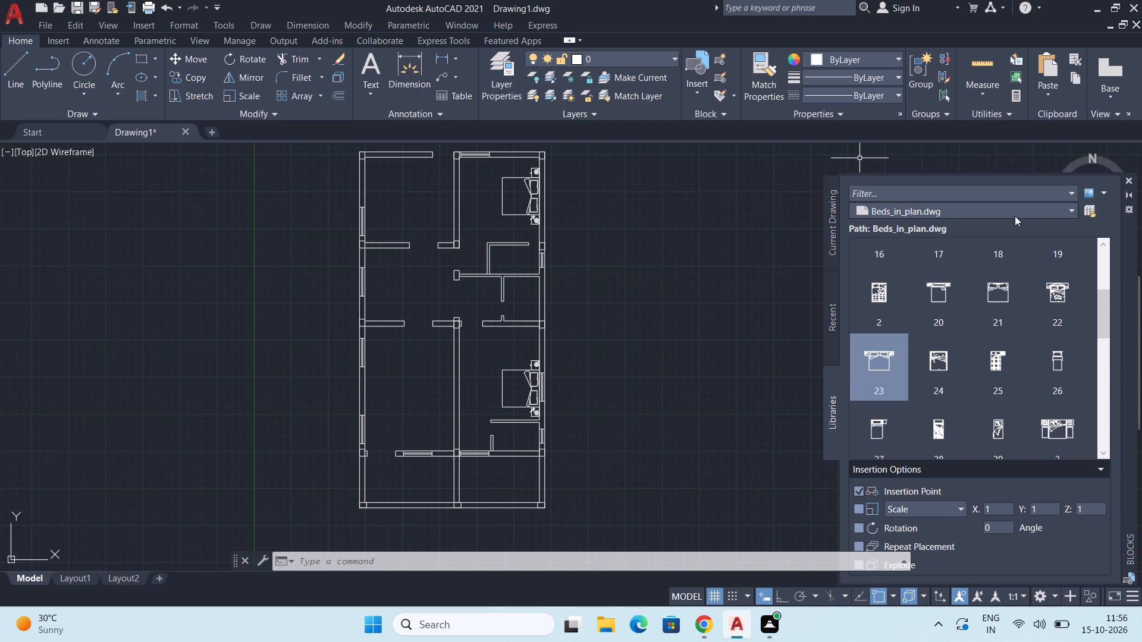
pyautogui.moveTo(452, 385); pyautogui.dragTo(497, 379, button='middle')
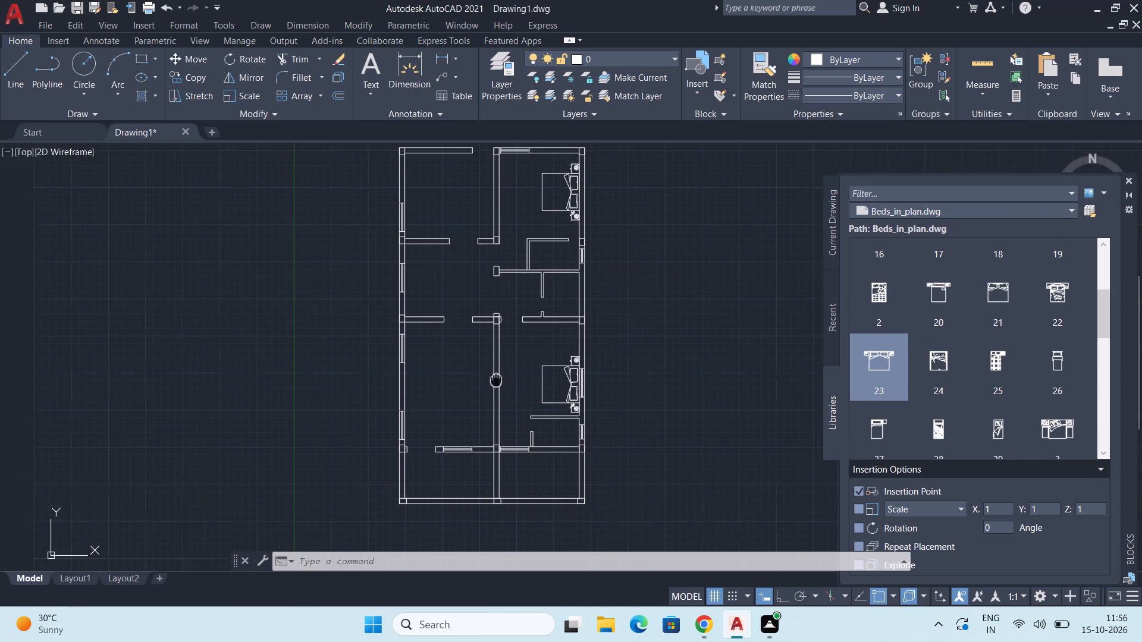
pyautogui.moveTo(497, 379); pyautogui.dragTo(506, 377, button='middle')
pyautogui.scroll(1, 519, 383)
pyautogui.moveTo(512, 398); pyautogui.dragTo(447, 372, button='middle')
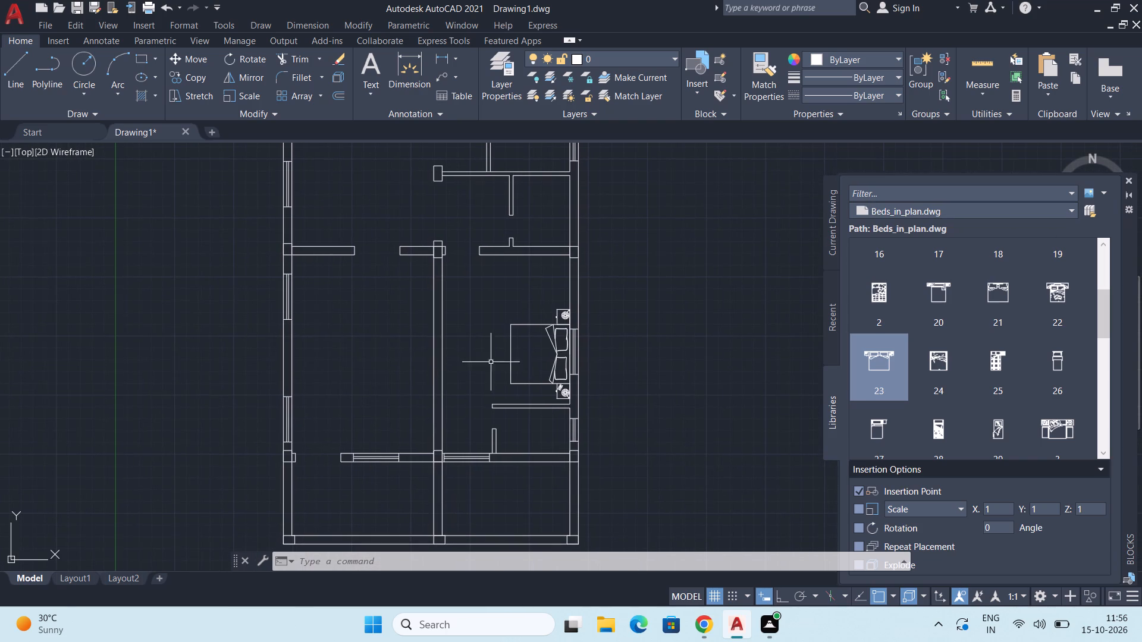
pyautogui.moveTo(427, 279); pyautogui.dragTo(430, 327, button='middle')
pyautogui.scroll(-1, 500, 252)
pyautogui.moveTo(495, 263); pyautogui.dragTo(491, 330, button='middle')
pyautogui.scroll(2, 467, 248)
pyautogui.moveTo(477, 239); pyautogui.dragTo(472, 265, button='middle')
pyautogui.scroll(-2, 504, 253)
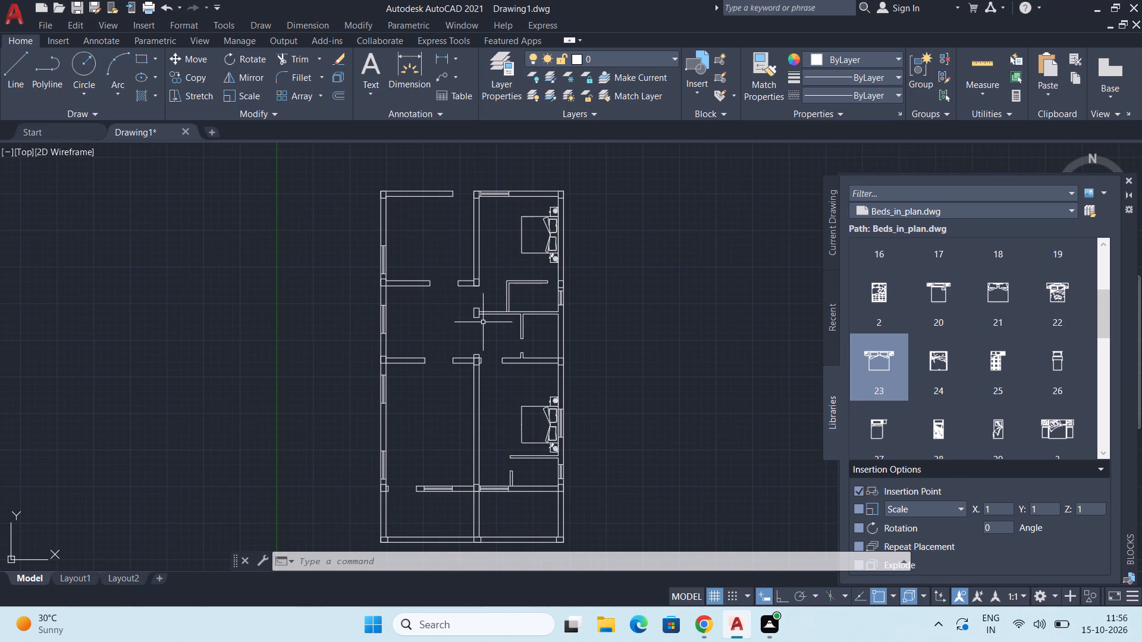
pyautogui.middleClick(482, 323)
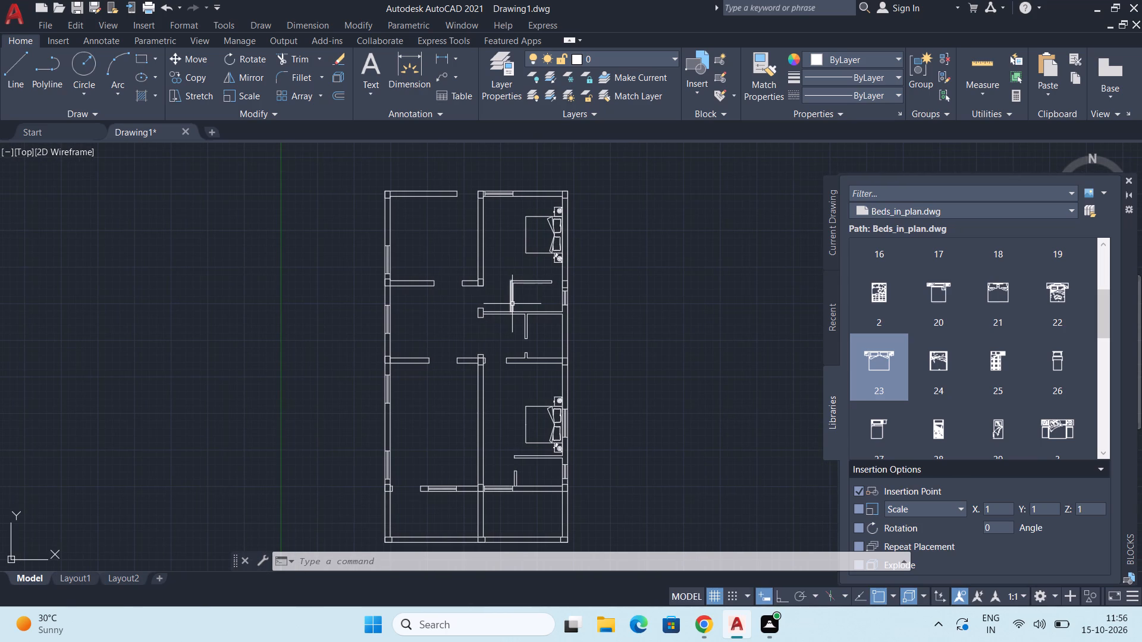
pyautogui.middleClick(524, 291)
# Insert the L-shaped kitchen block КУХ11 2800x1800 from the Kitchen_furniture (2).dwg library into the plan's upper-left room.
pyautogui.click(994, 212)
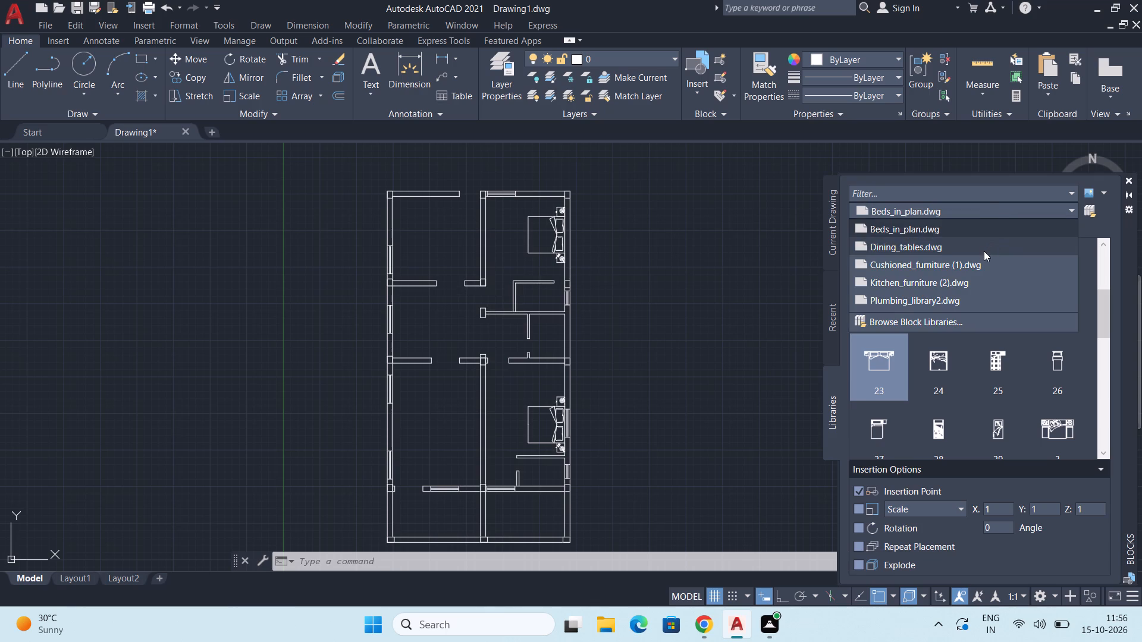
pyautogui.click(980, 282)
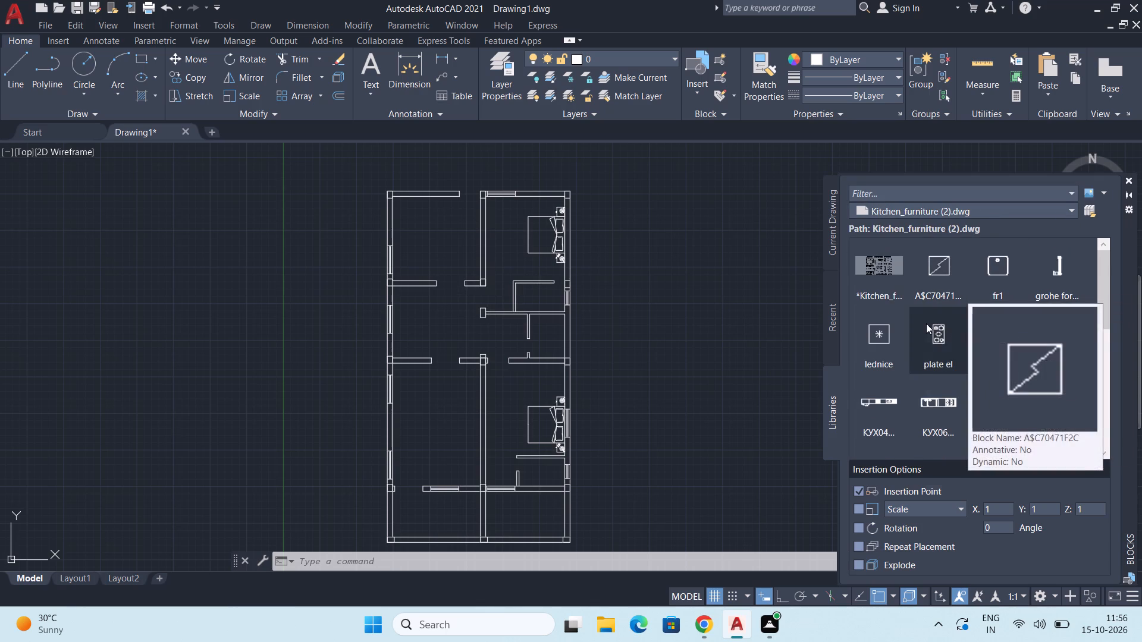
pyautogui.scroll(-2, 926, 323)
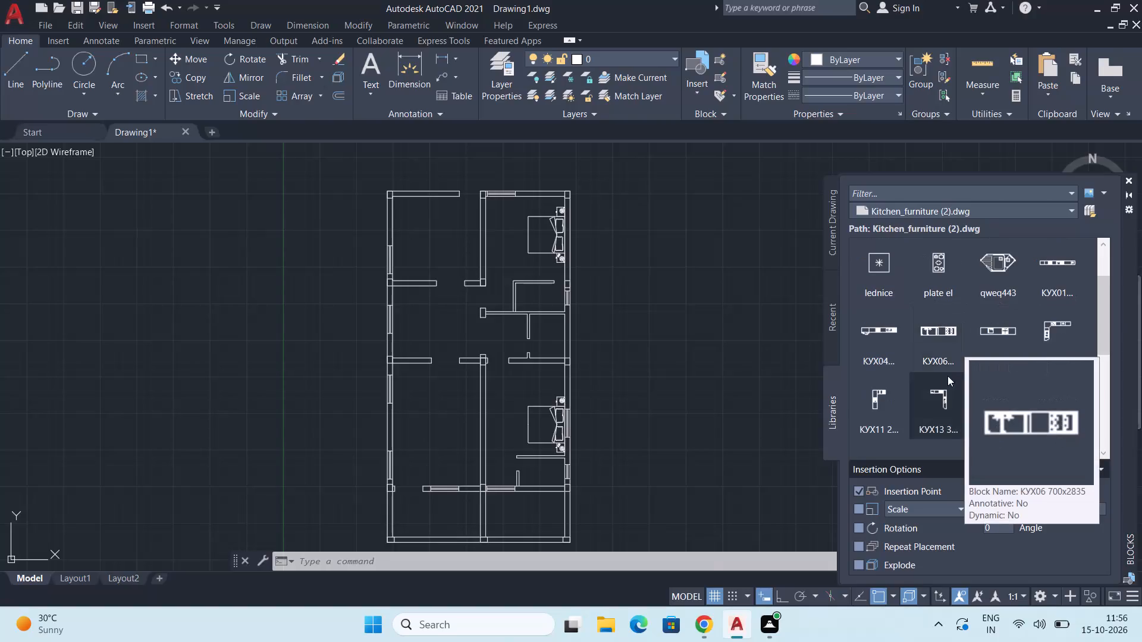
pyautogui.moveTo(947, 385); pyautogui.dragTo(947, 321, button='middle')
pyautogui.scroll(-1, 947, 321)
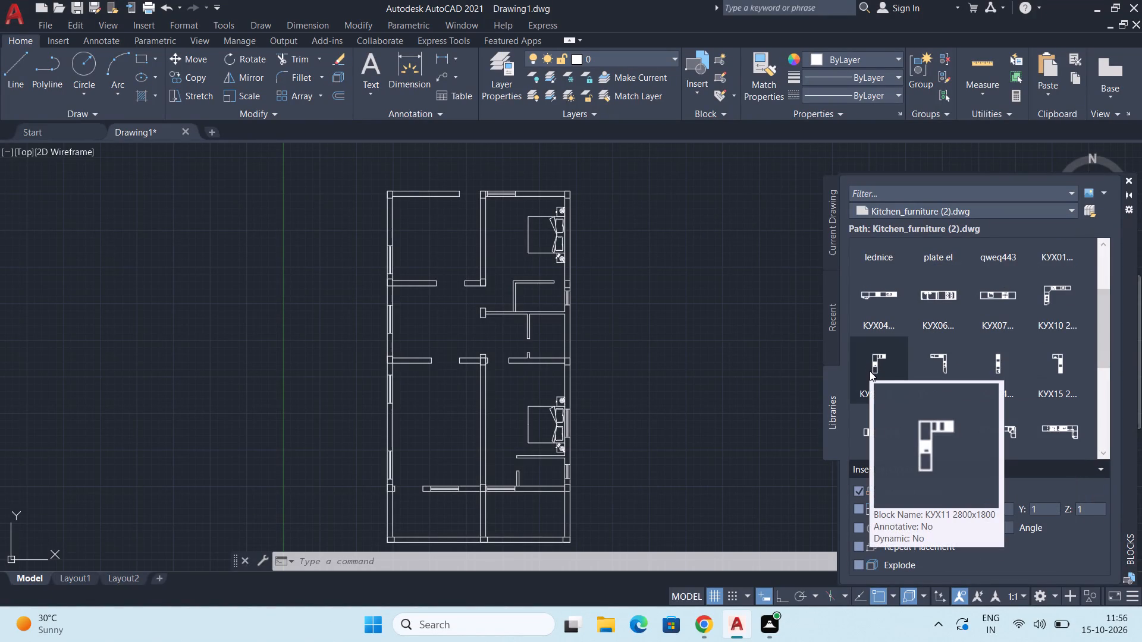
pyautogui.moveTo(877, 358); pyautogui.dragTo(876, 360)
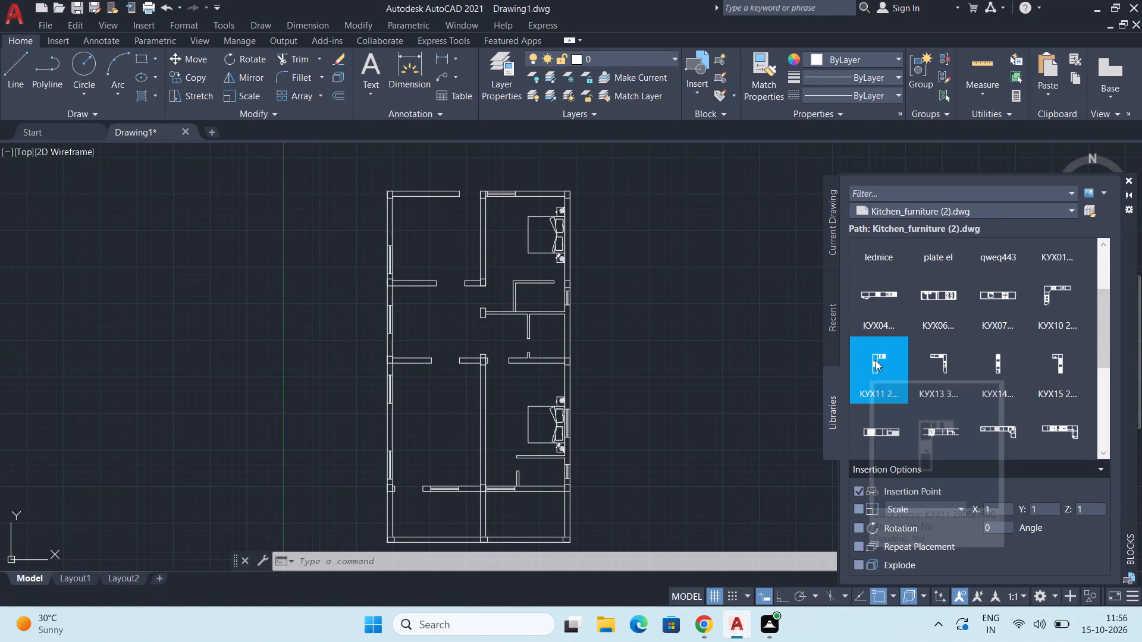
pyautogui.moveTo(876, 360); pyautogui.dragTo(418, 262)
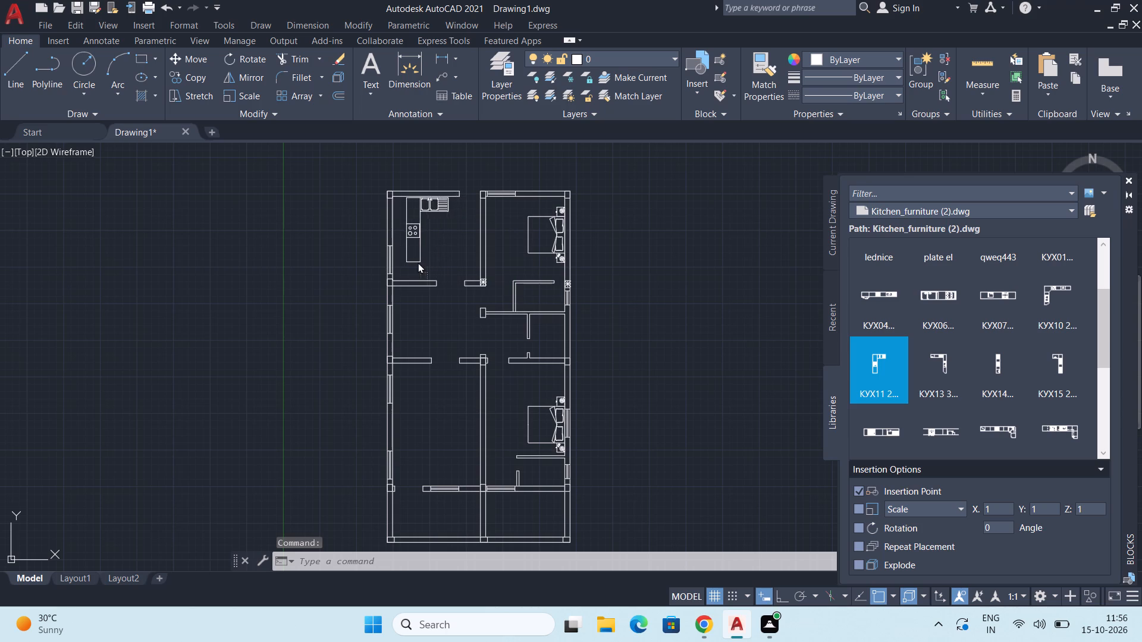
pyautogui.moveTo(418, 262); pyautogui.dragTo(413, 263)
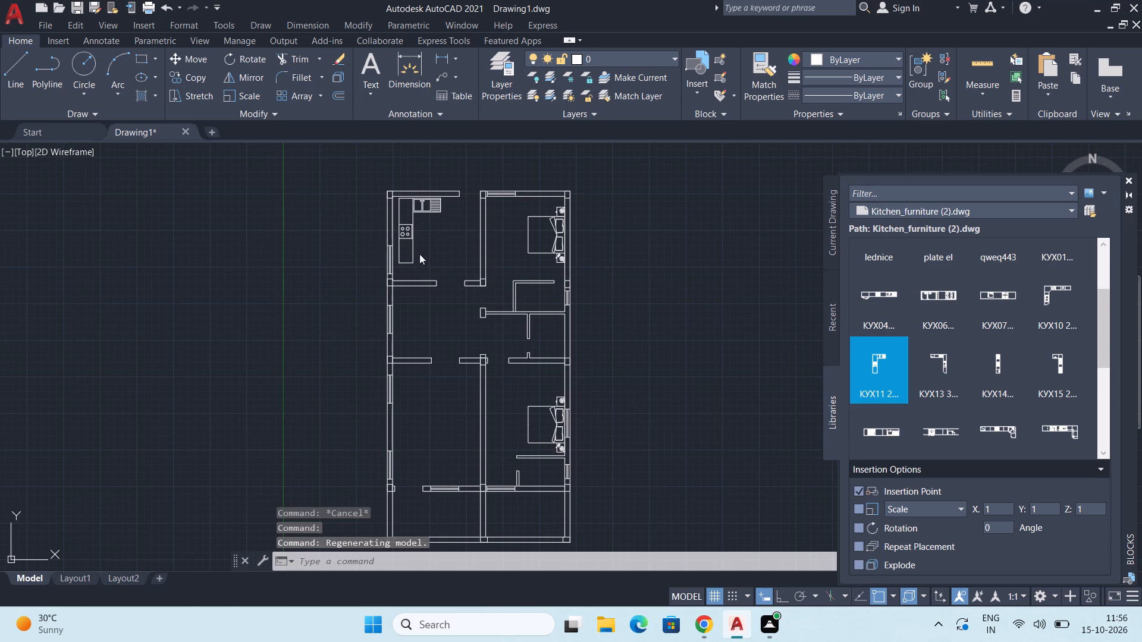
# Move the kitchen block by its upper-left corner to the inner wall corner at the upper left of the kitchen.
pyautogui.scroll(1, 408, 223)
pyautogui.moveTo(408, 224); pyautogui.dragTo(436, 256, button='middle')
pyautogui.scroll(1, 442, 224)
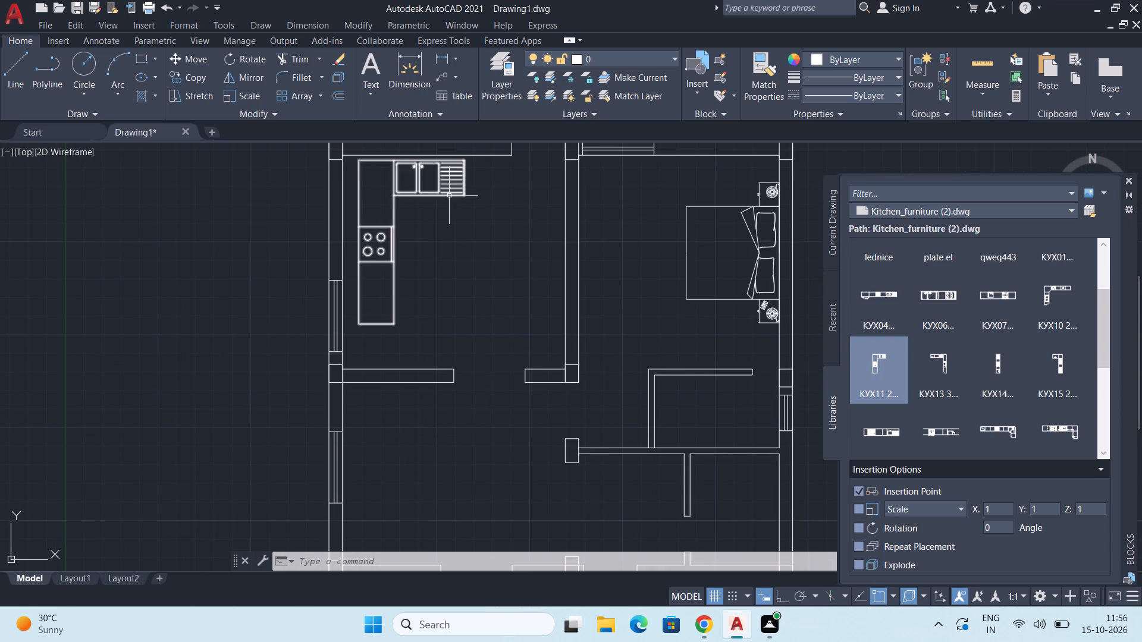
pyautogui.click(453, 191)
pyautogui.moveTo(441, 217); pyautogui.dragTo(509, 296, button='middle')
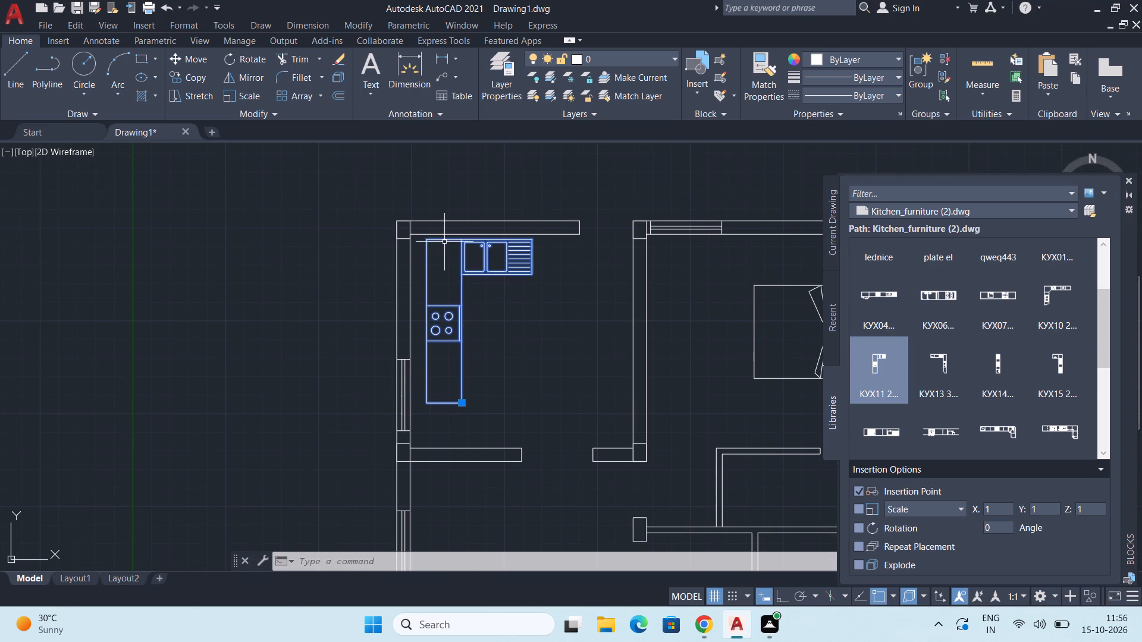
pyautogui.press('m')
pyautogui.press('Return')
pyautogui.scroll(1, 444, 238)
pyautogui.moveTo(401, 288); pyautogui.dragTo(464, 329, button='middle')
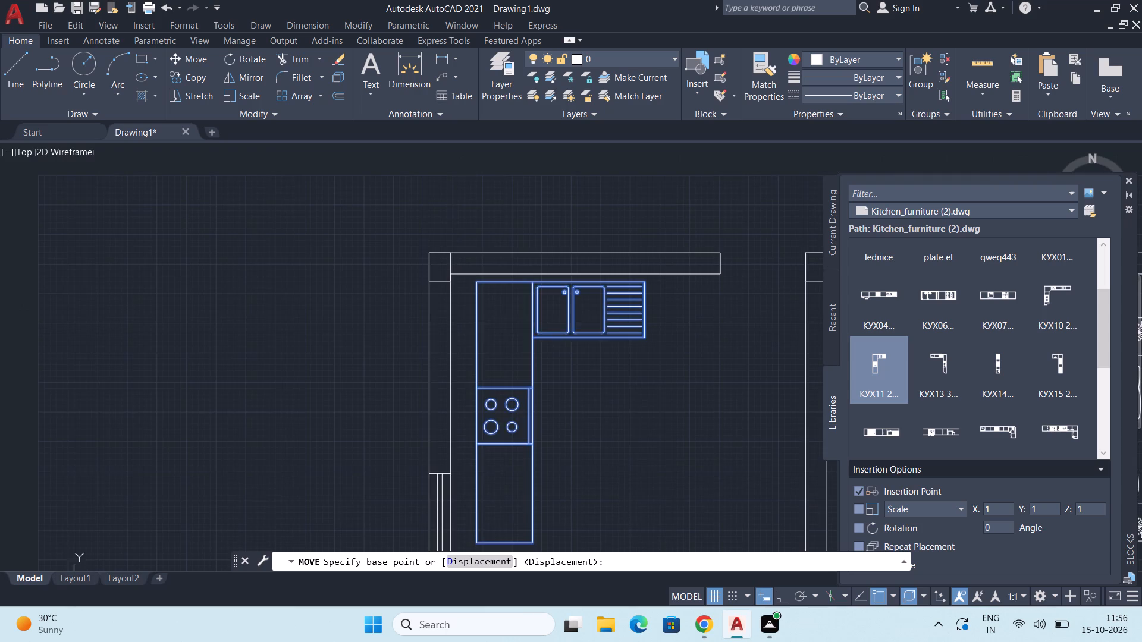
pyautogui.scroll(2, 463, 308)
pyautogui.click(488, 244)
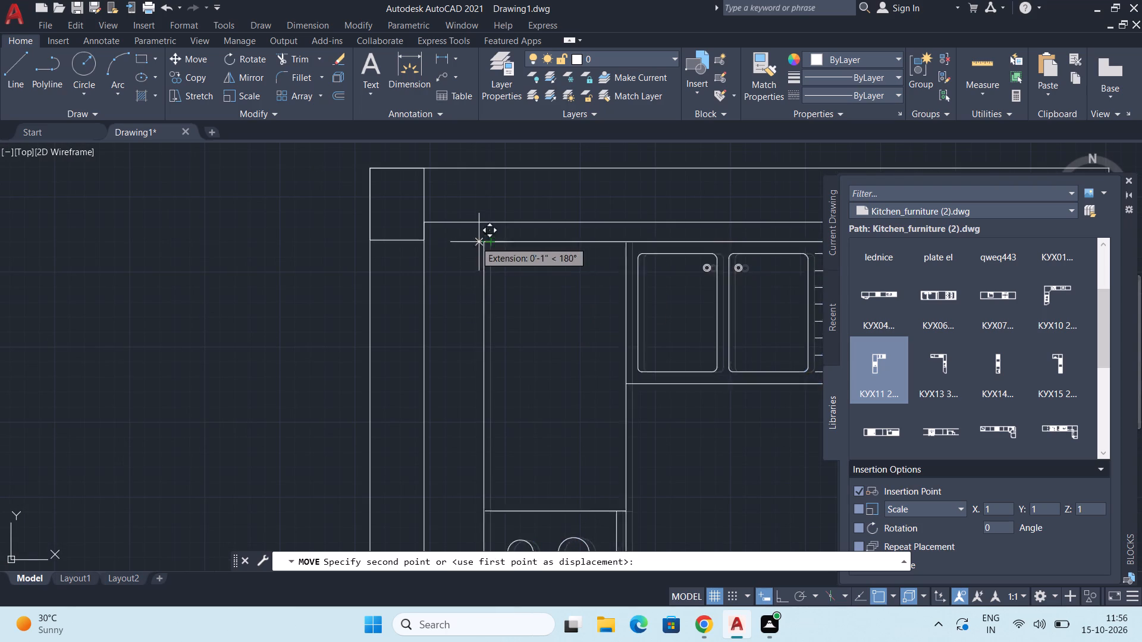
pyautogui.click(422, 223)
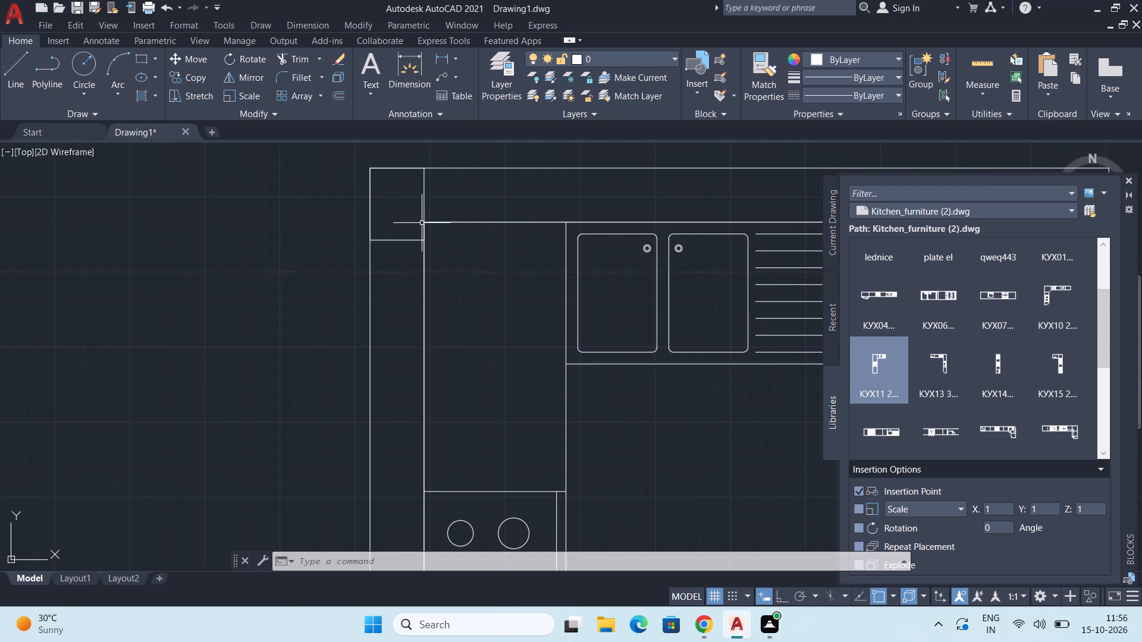
pyautogui.scroll(-3, 434, 226)
pyautogui.scroll(-2, 479, 303)
pyautogui.moveTo(482, 303); pyautogui.dragTo(472, 257, button='middle')
pyautogui.scroll(1, 481, 247)
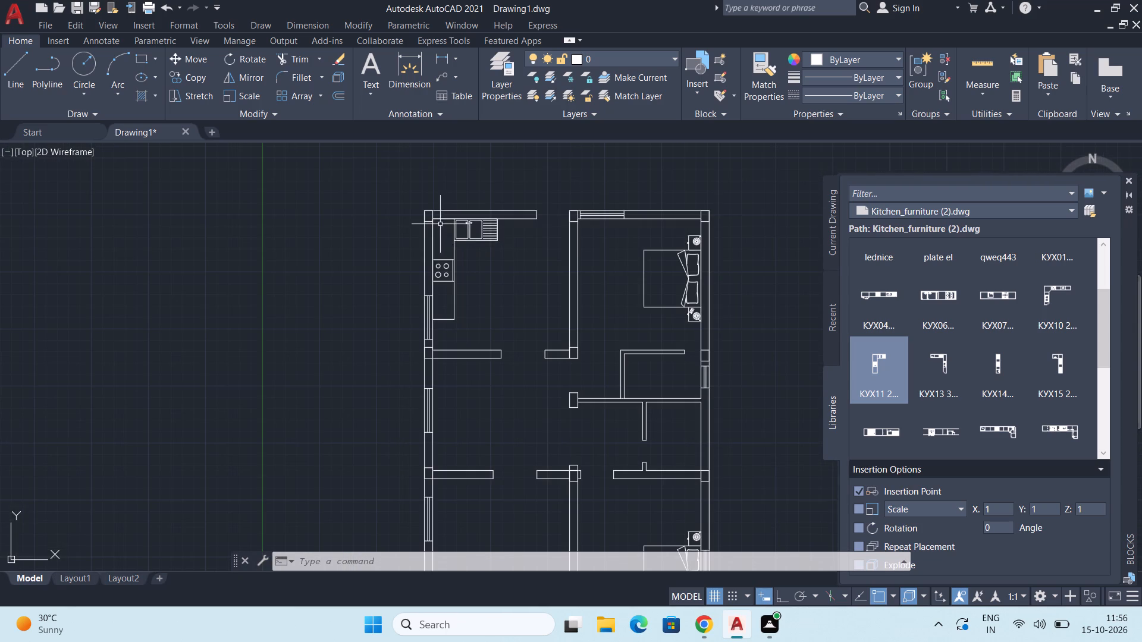
# Scale up the kitchen block from the room's upper-left inner corner until its long leg nearly reaches the partition below.
pyautogui.scroll(1, 462, 228)
pyautogui.click(472, 248)
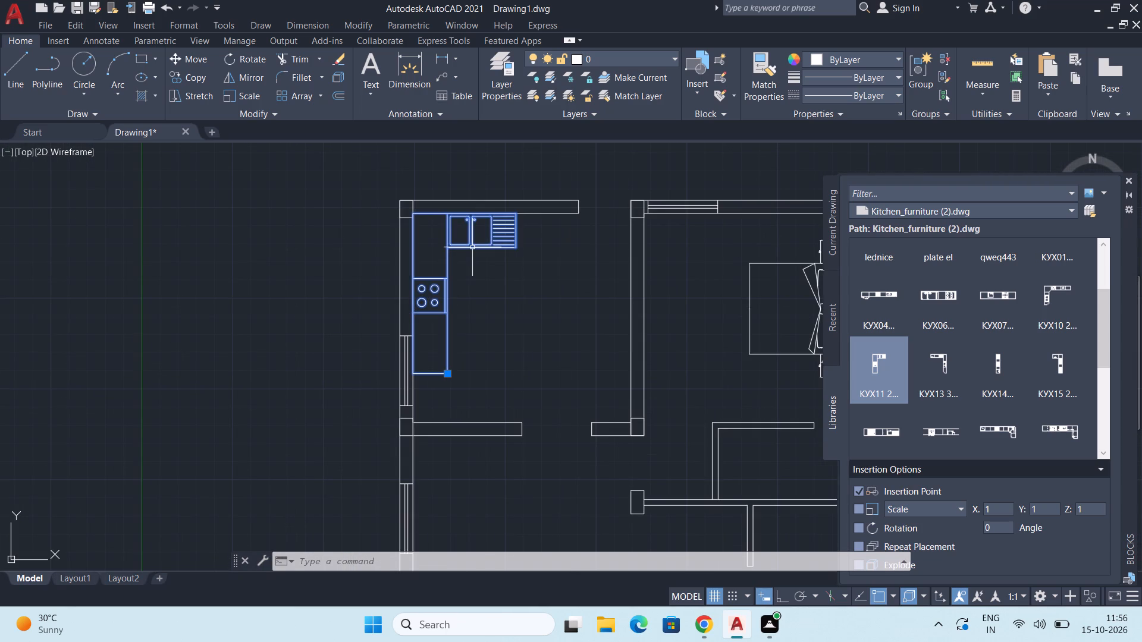
pyautogui.write('SC')
pyautogui.press('Return')
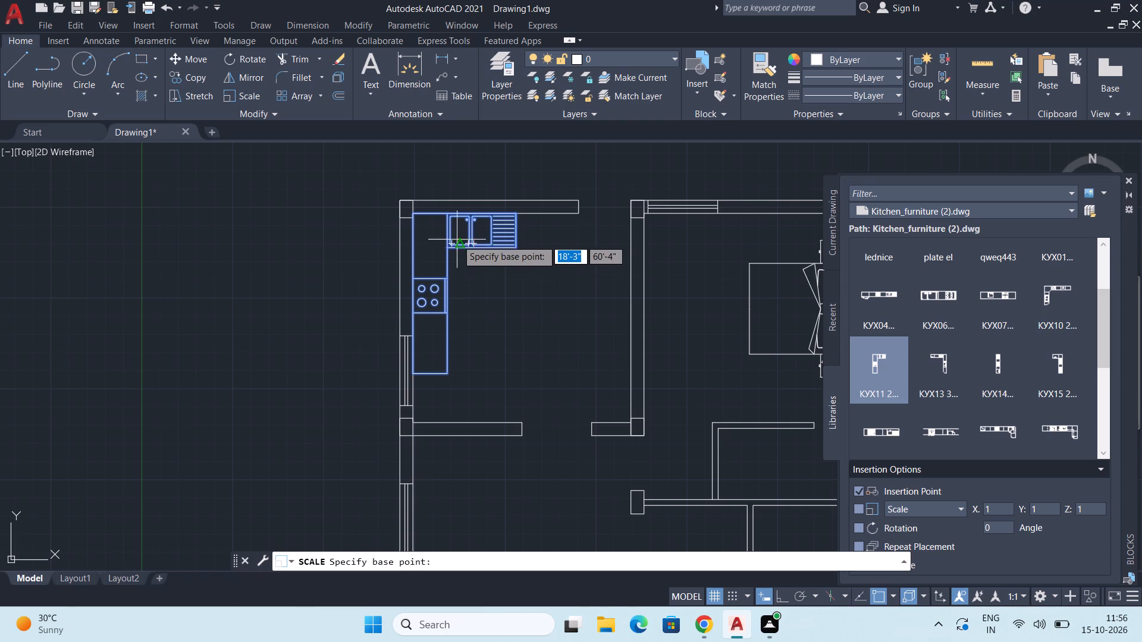
pyautogui.scroll(2, 457, 240)
pyautogui.scroll(-2, 450, 240)
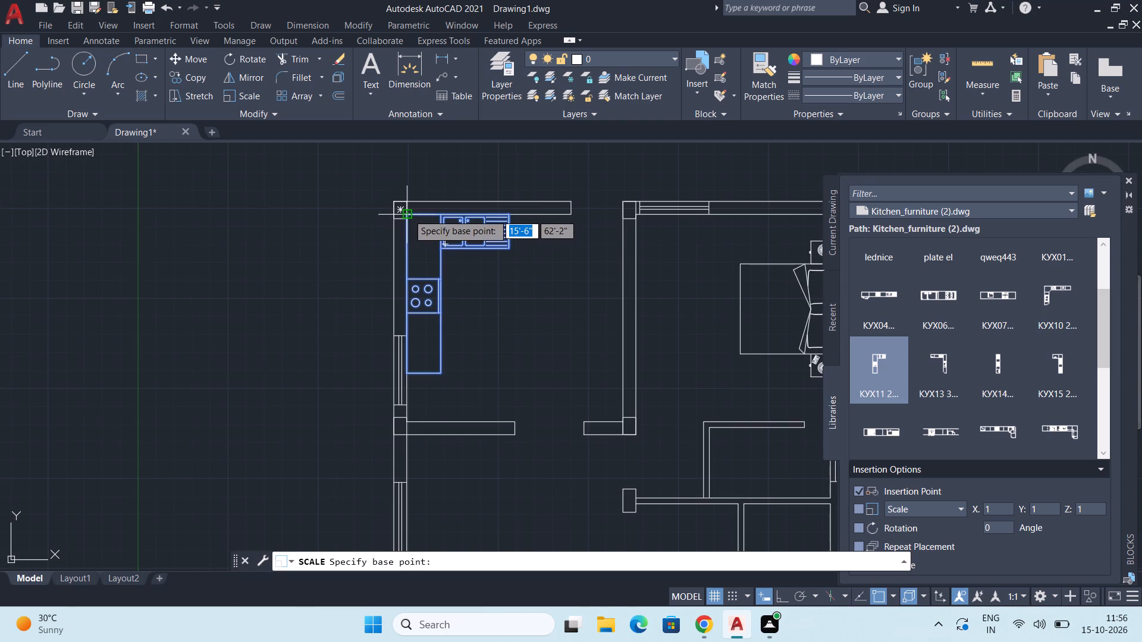
pyautogui.click(408, 214)
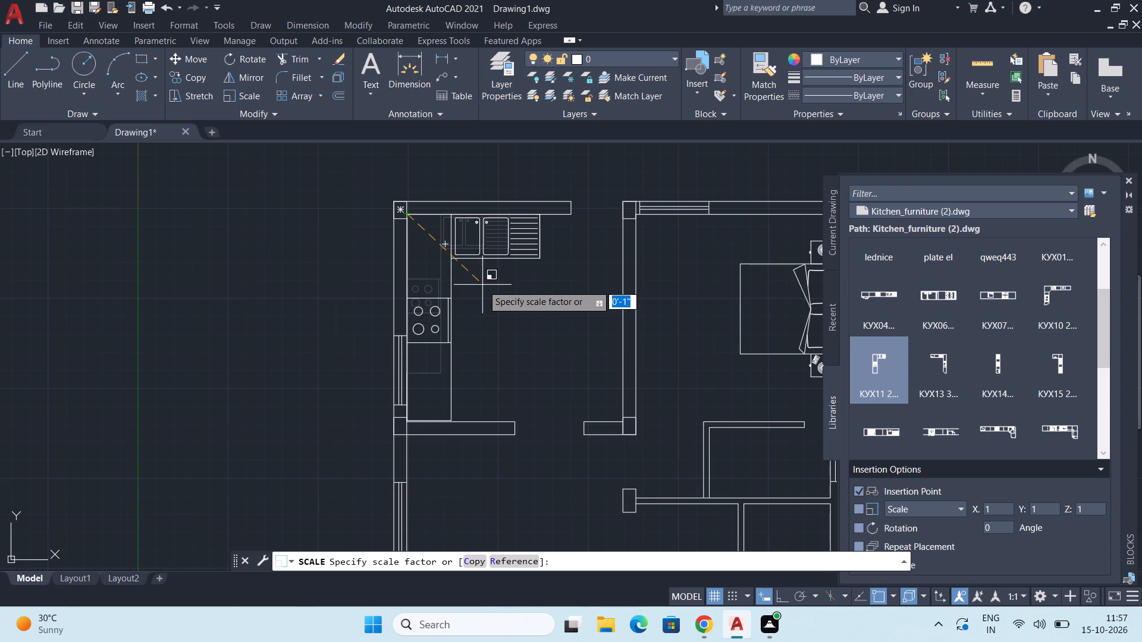
pyautogui.click(482, 285)
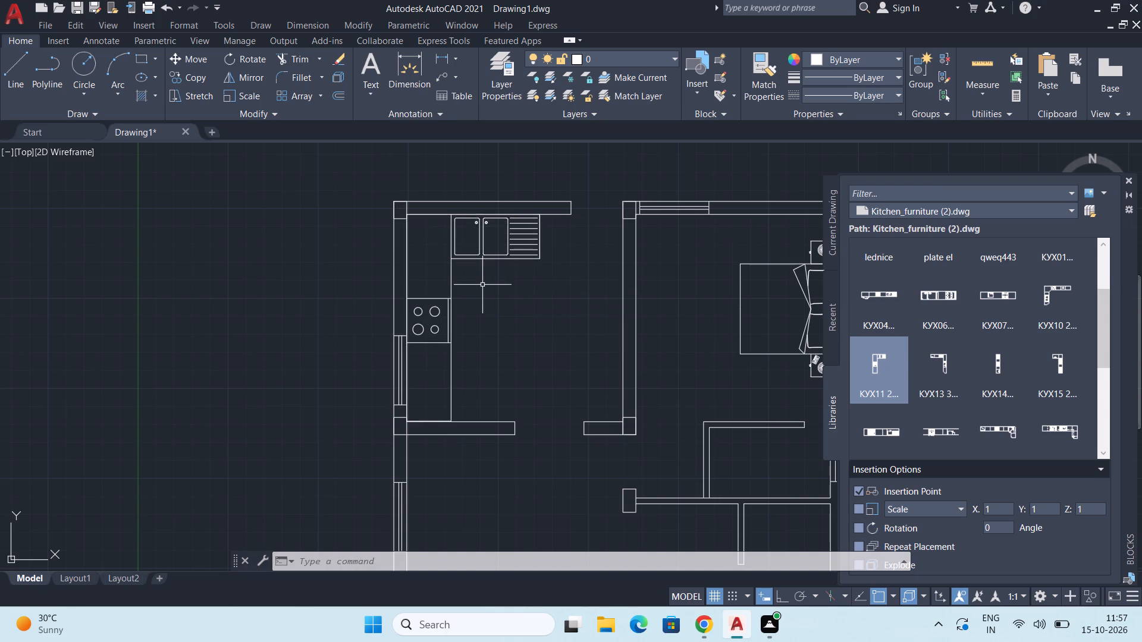
# Examine how the enlarged kitchen block fits its room and the overall floor plan.
pyautogui.scroll(-2, 482, 285)
pyautogui.moveTo(485, 293); pyautogui.dragTo(456, 267, button='middle')
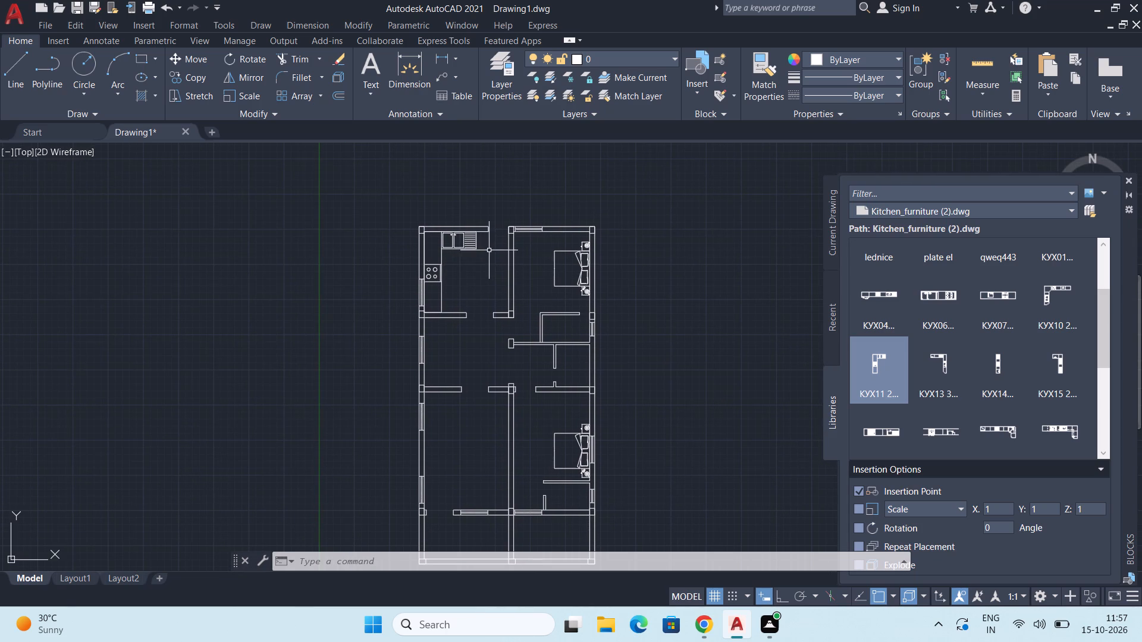
pyautogui.moveTo(487, 269); pyautogui.dragTo(489, 258, button='middle')
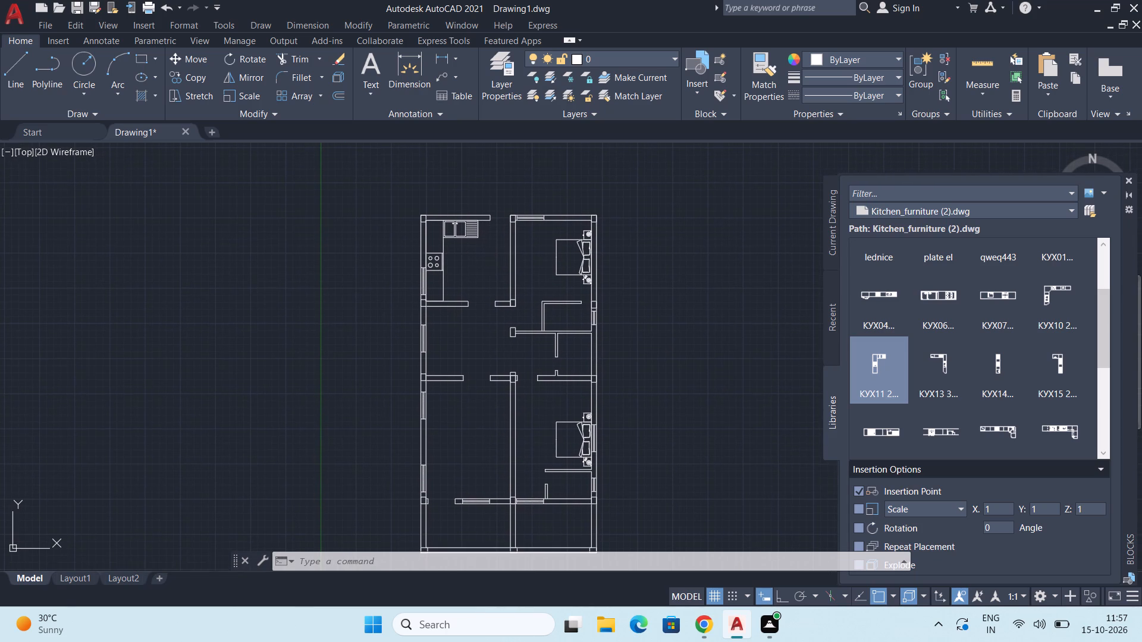
pyautogui.scroll(3, 473, 232)
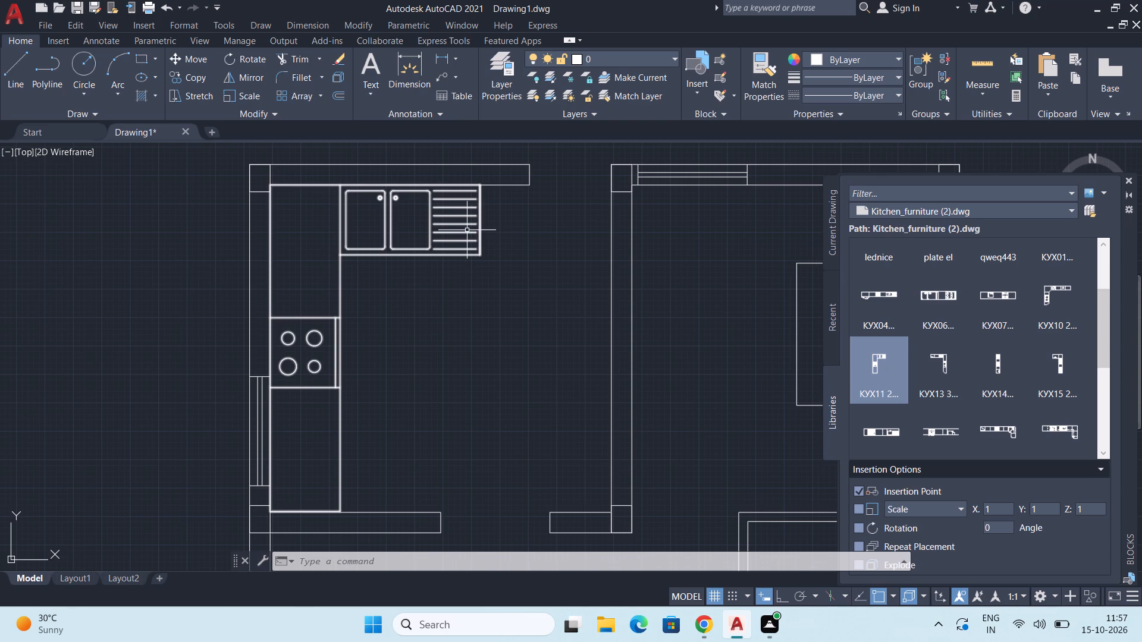
pyautogui.tripleClick(467, 230)
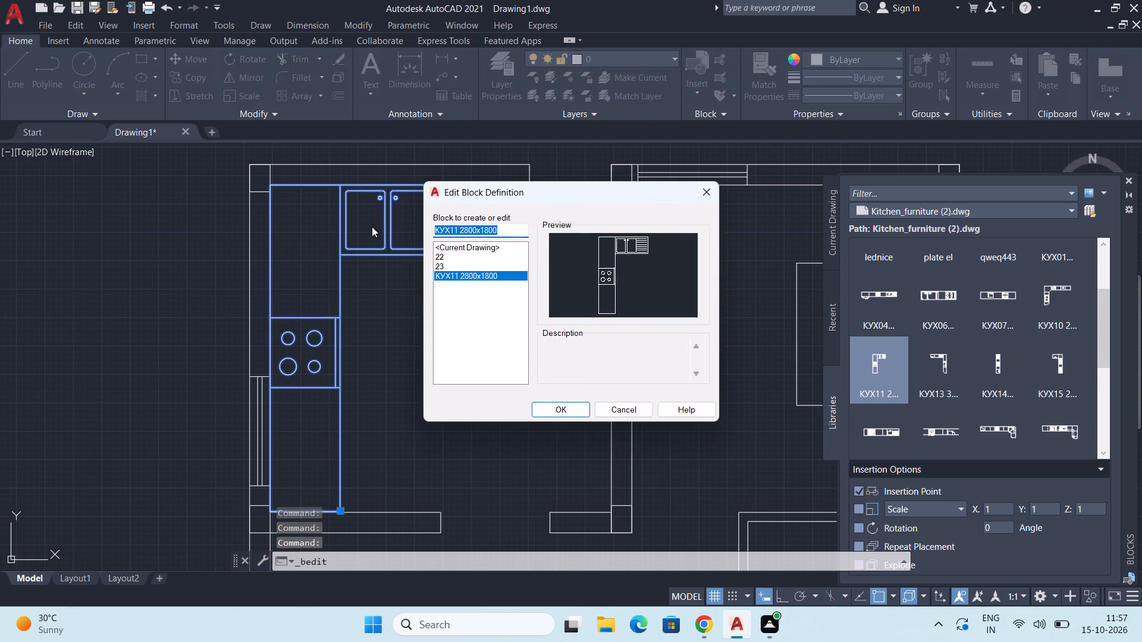
pyautogui.press('Escape')
pyautogui.scroll(-1, 494, 289)
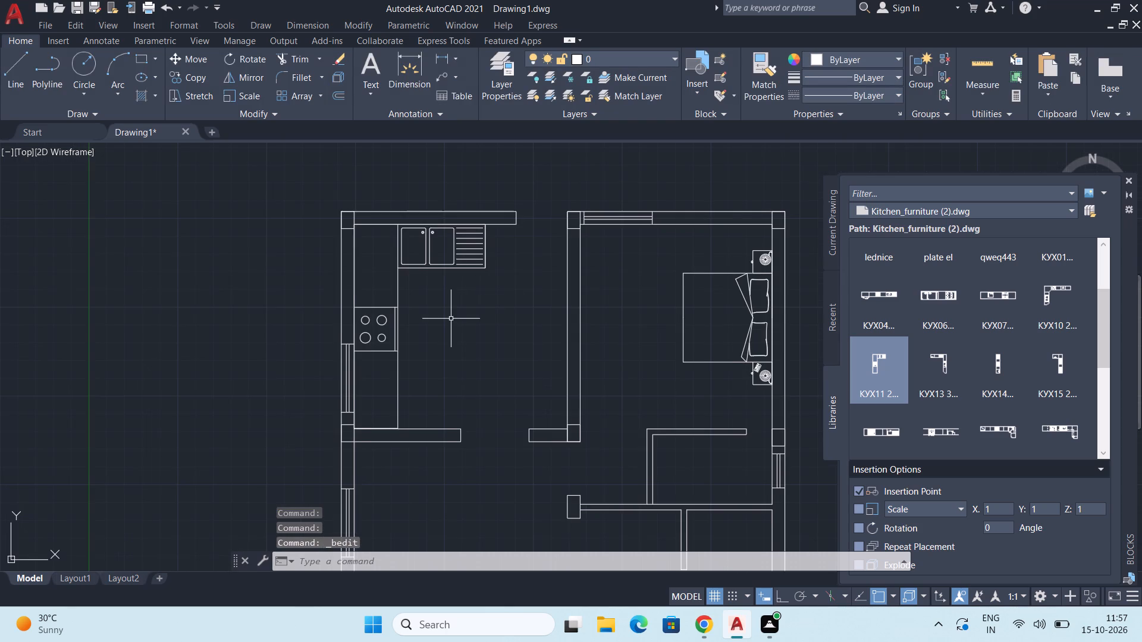
pyautogui.moveTo(450, 319); pyautogui.dragTo(460, 306, button='middle')
pyautogui.scroll(-1, 463, 295)
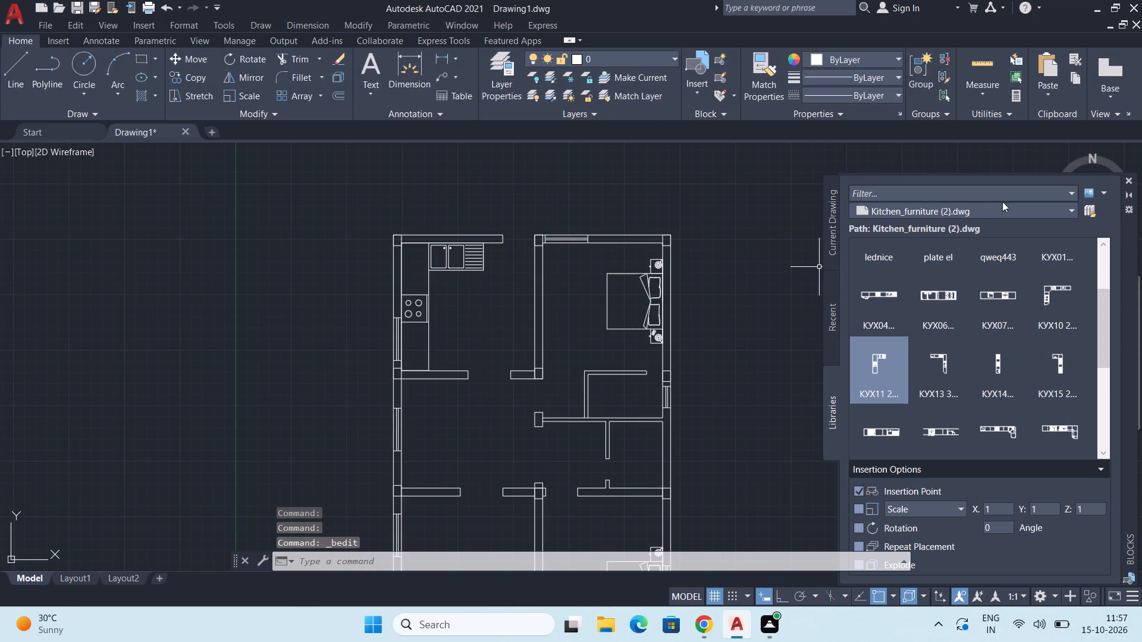
# Load Cushioned_furniture (1).dwg from the Downloads folder as the block library.
pyautogui.click(998, 214)
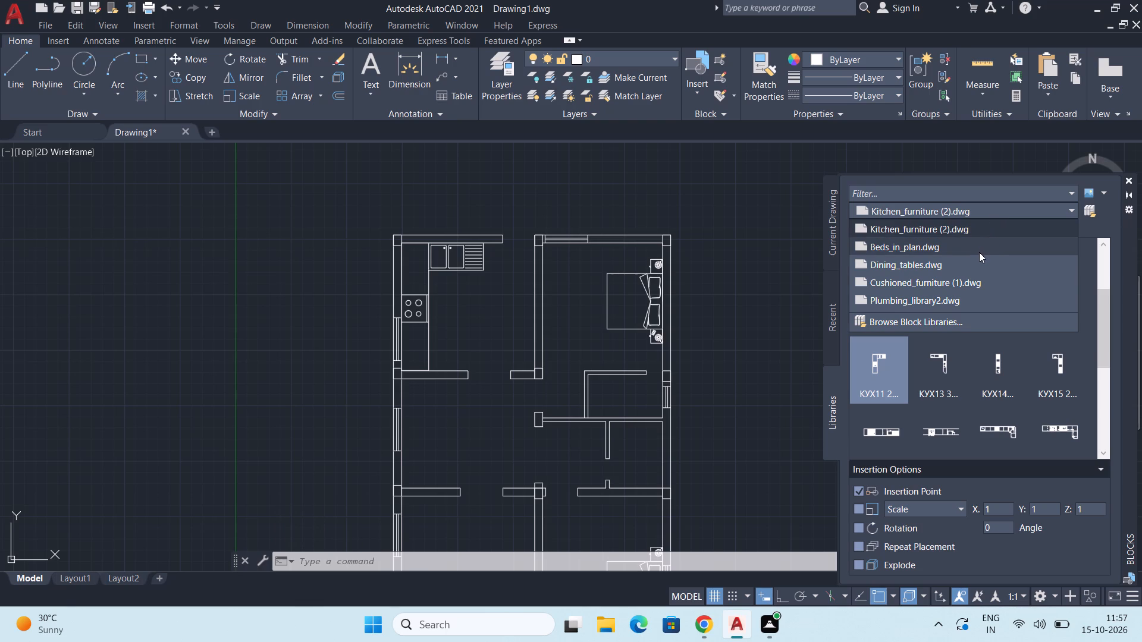
pyautogui.click(979, 320)
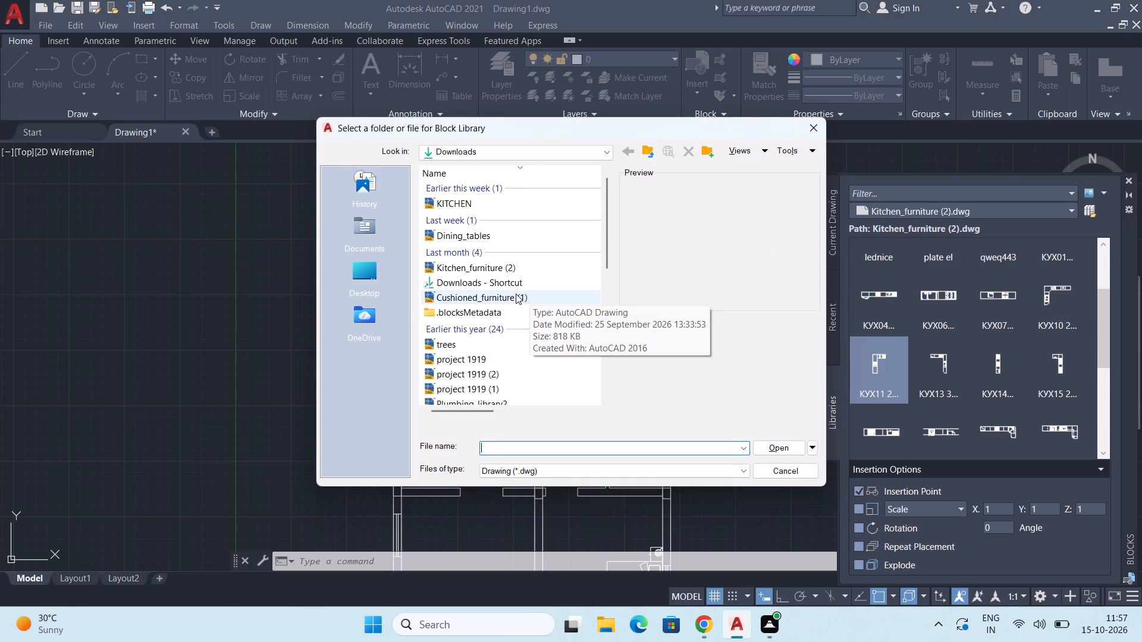
pyautogui.scroll(-1, 499, 297)
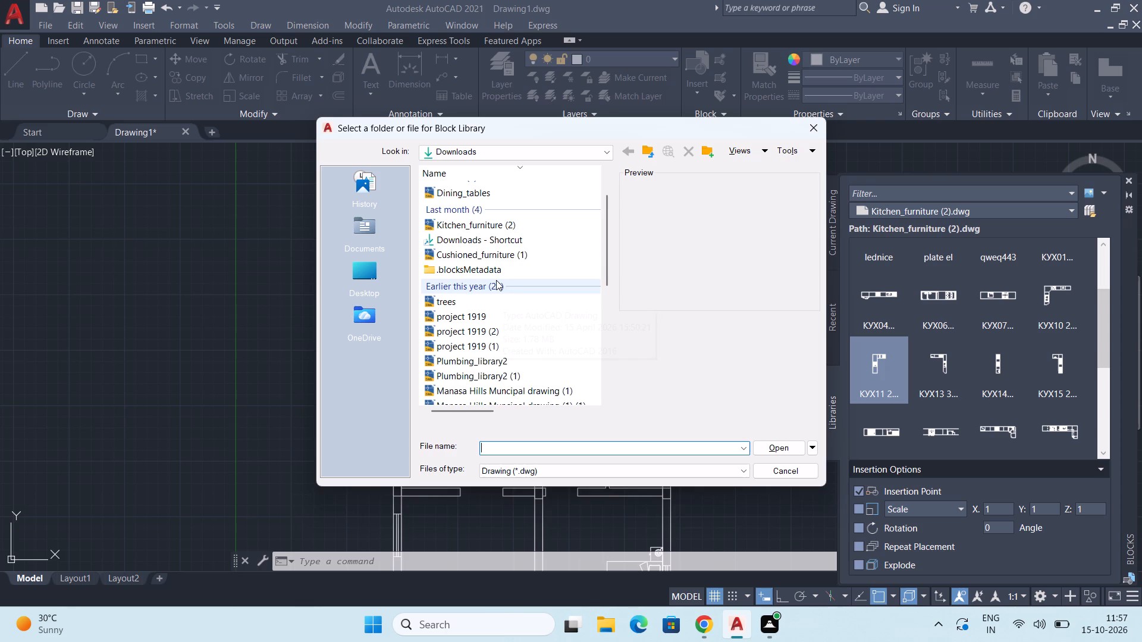
pyautogui.scroll(-2, 496, 280)
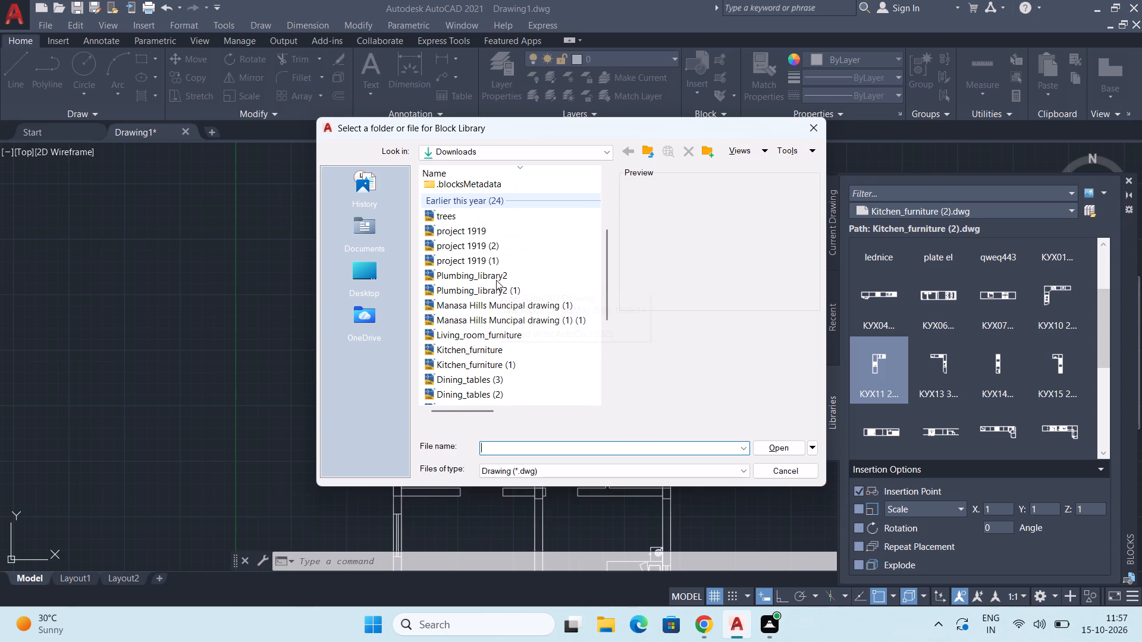
pyautogui.click(465, 335)
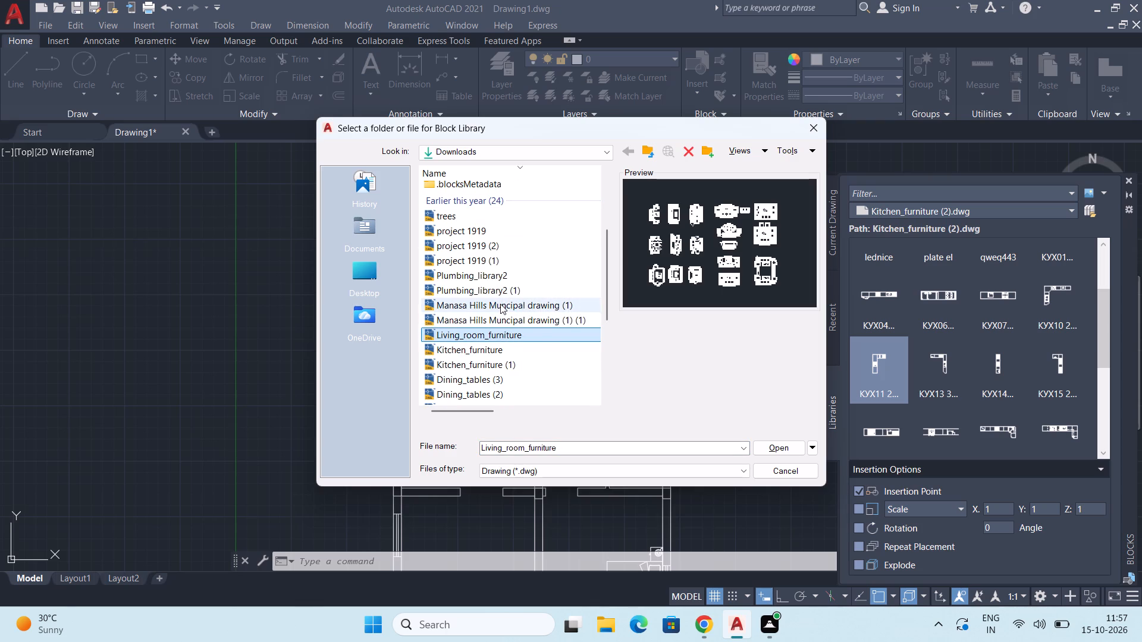
pyautogui.scroll(2, 500, 304)
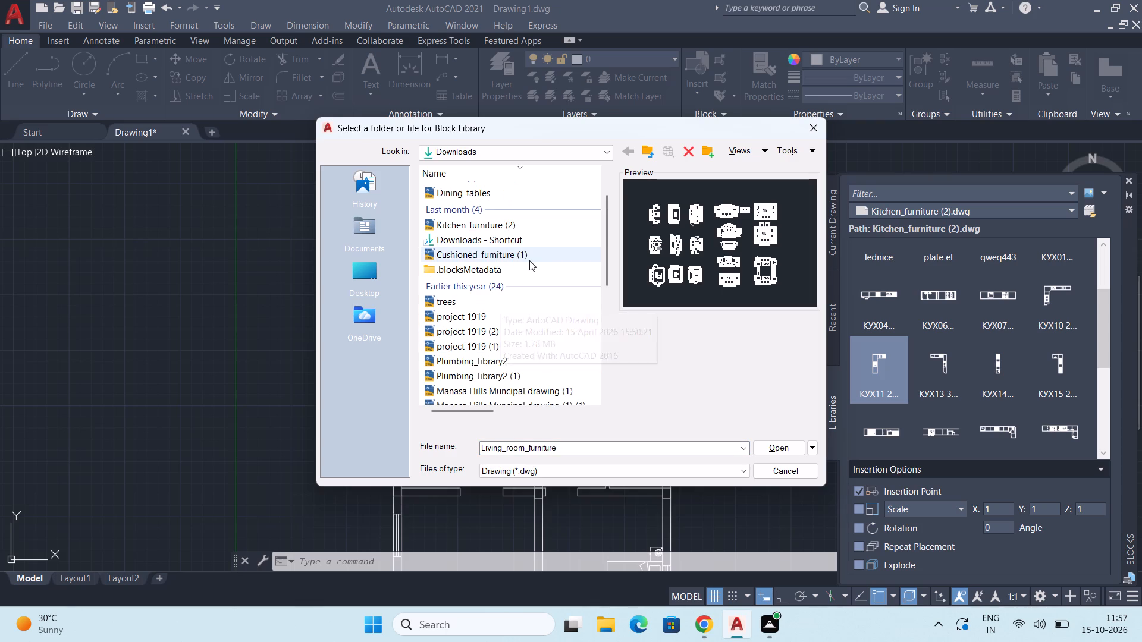
pyautogui.click(529, 260)
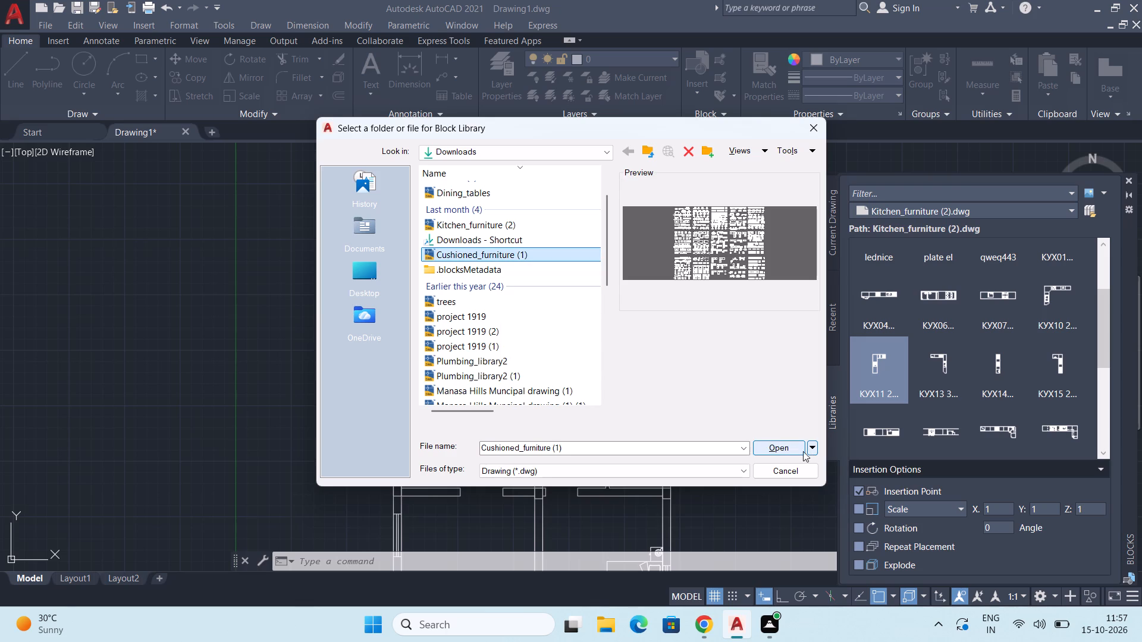
pyautogui.click(784, 443)
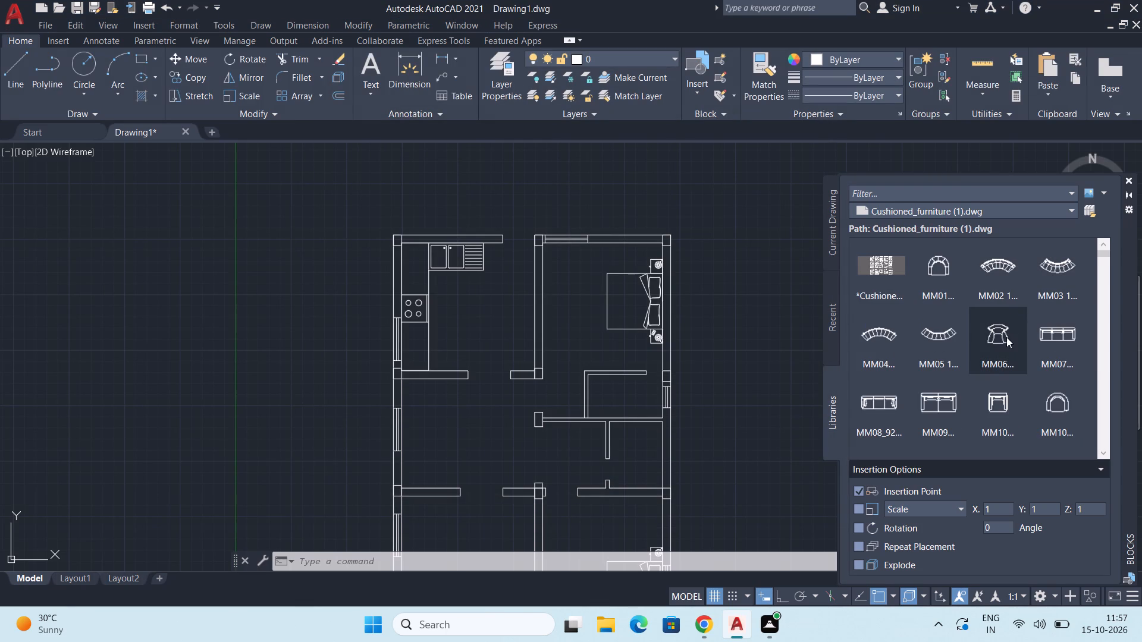
# Look through the cushioned furniture library for an L-shaped sofa block suited to the living area.
pyautogui.scroll(-2, 1008, 337)
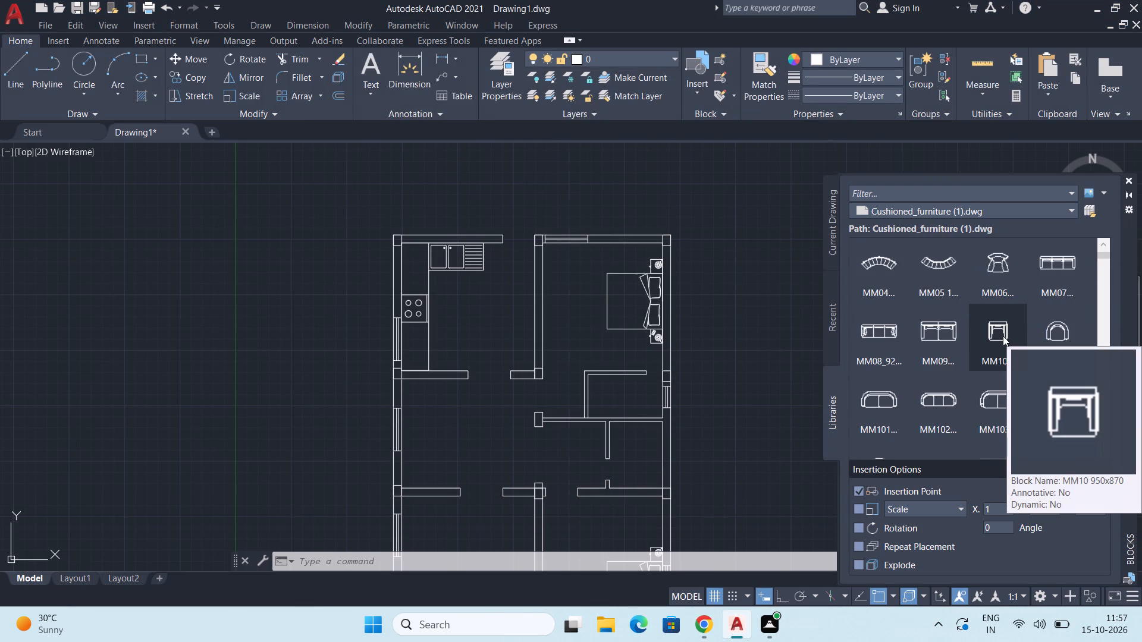
pyautogui.scroll(-2, 1003, 336)
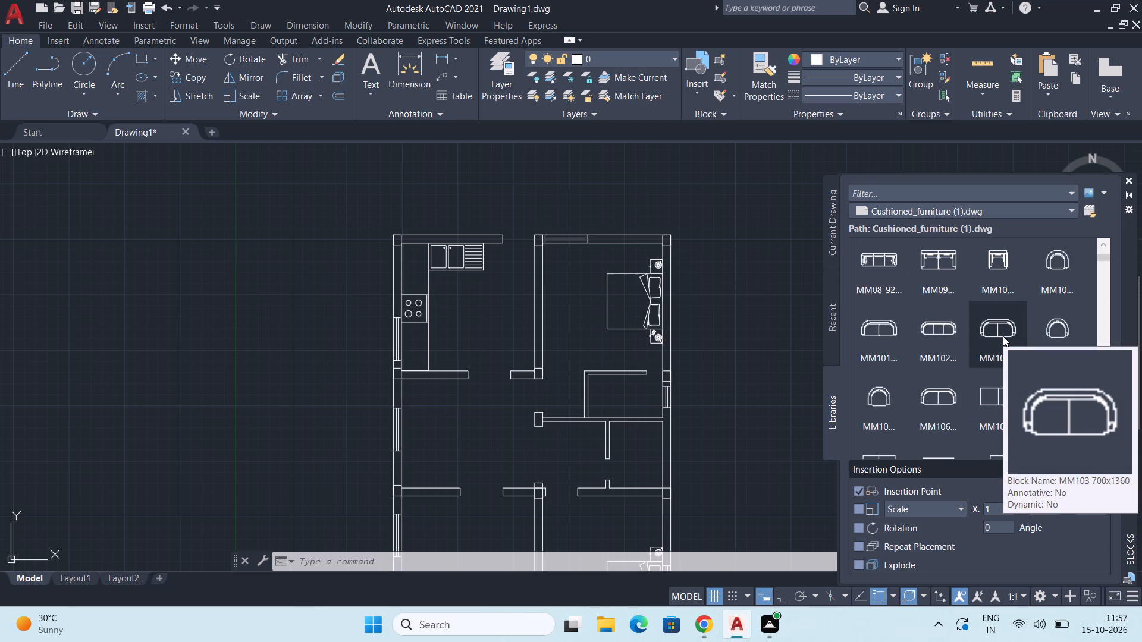
pyautogui.scroll(-3, 1106, 311)
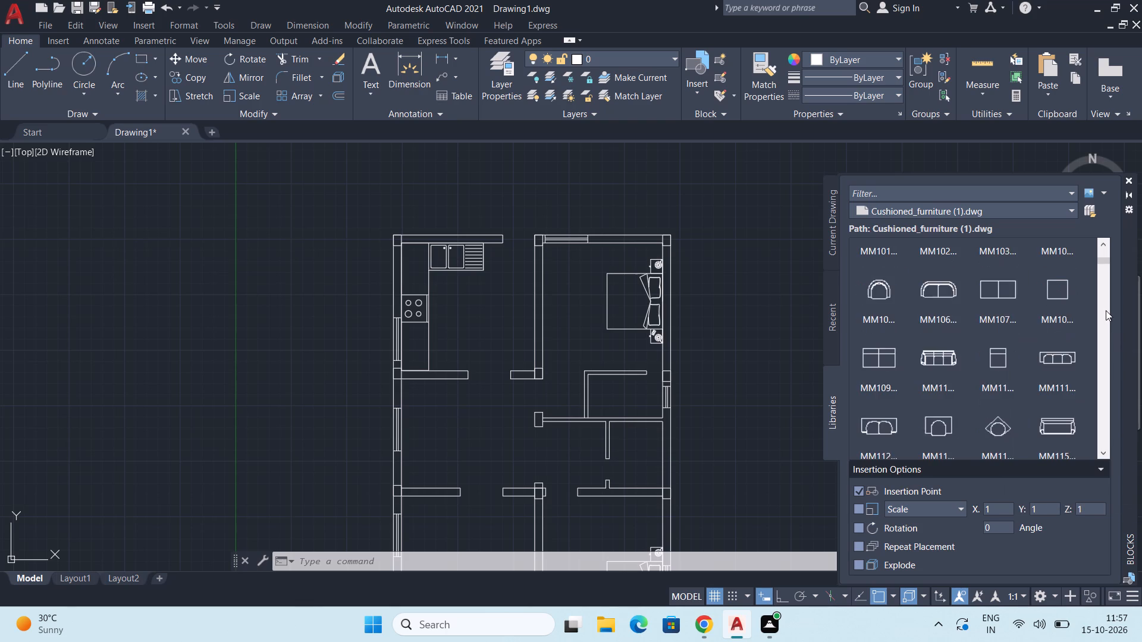
pyautogui.scroll(-5, 1106, 310)
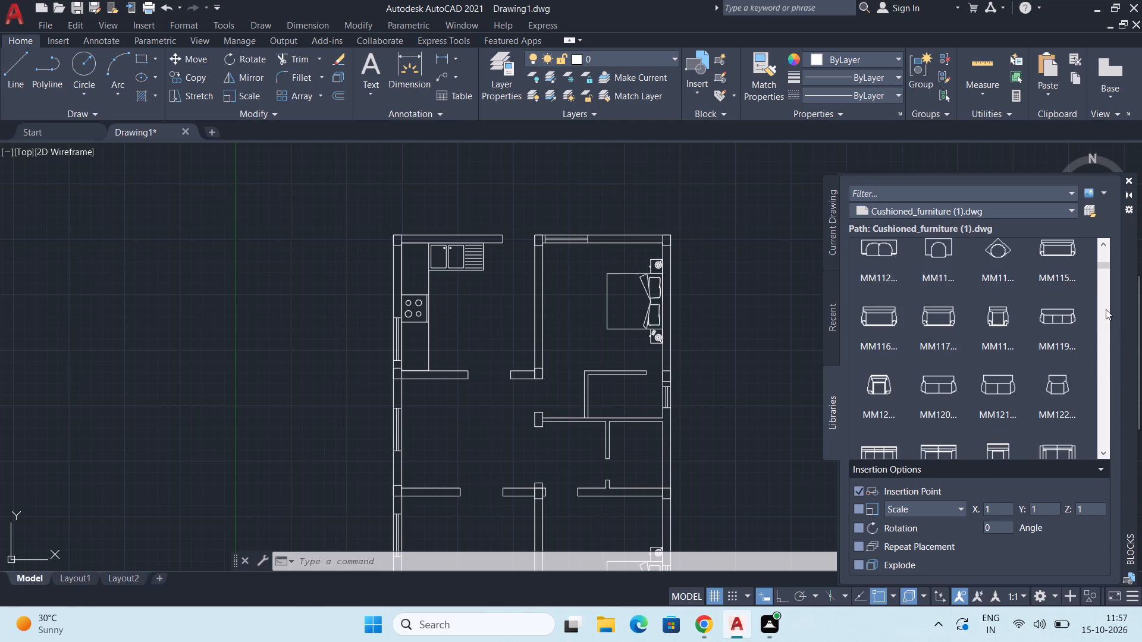
pyautogui.scroll(-4, 1106, 309)
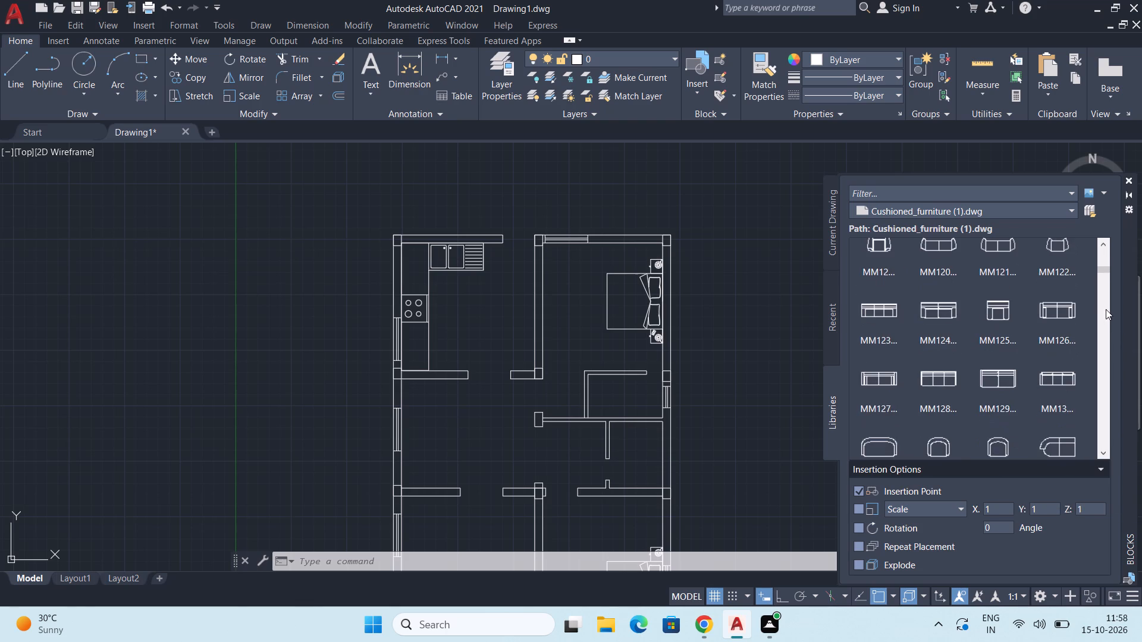
pyautogui.scroll(-6, 1106, 309)
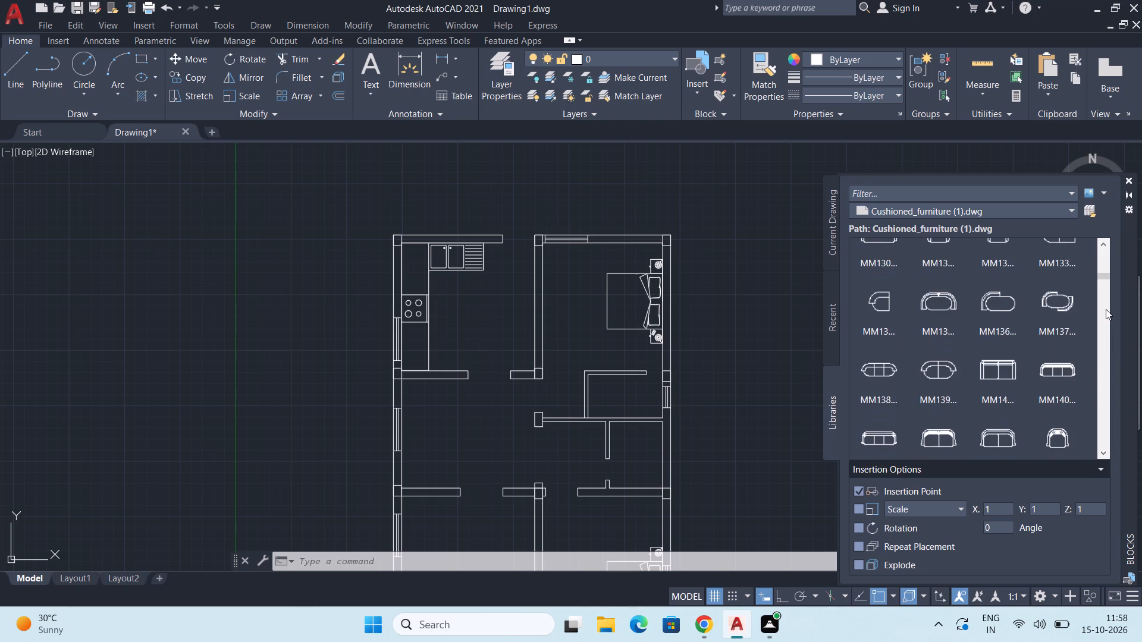
pyautogui.scroll(-8, 1106, 309)
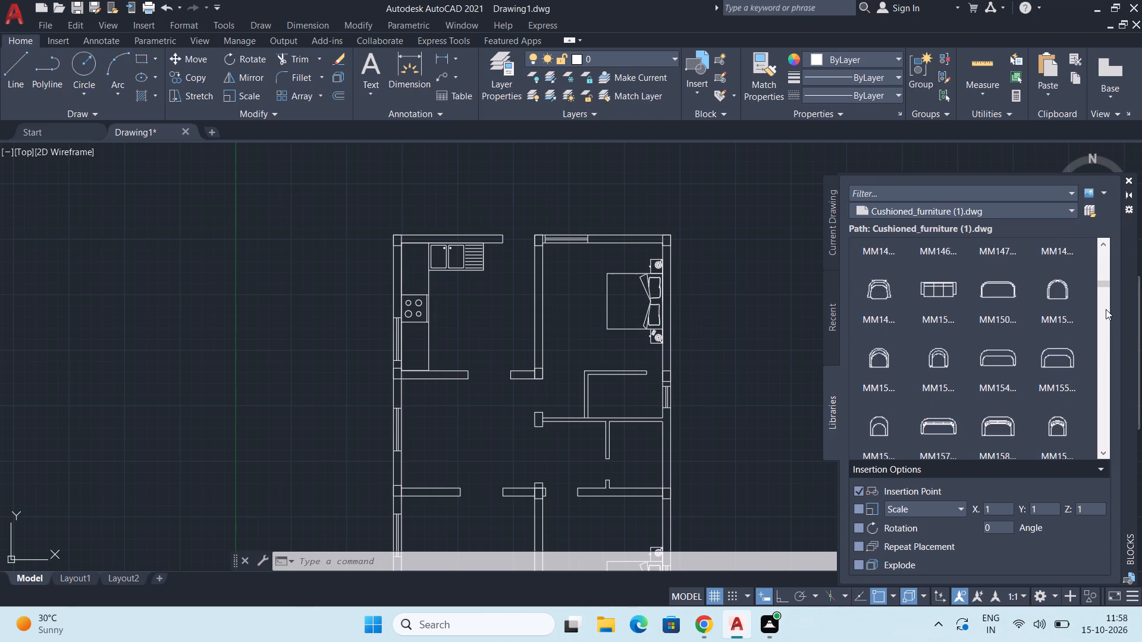
pyautogui.scroll(-7, 1106, 309)
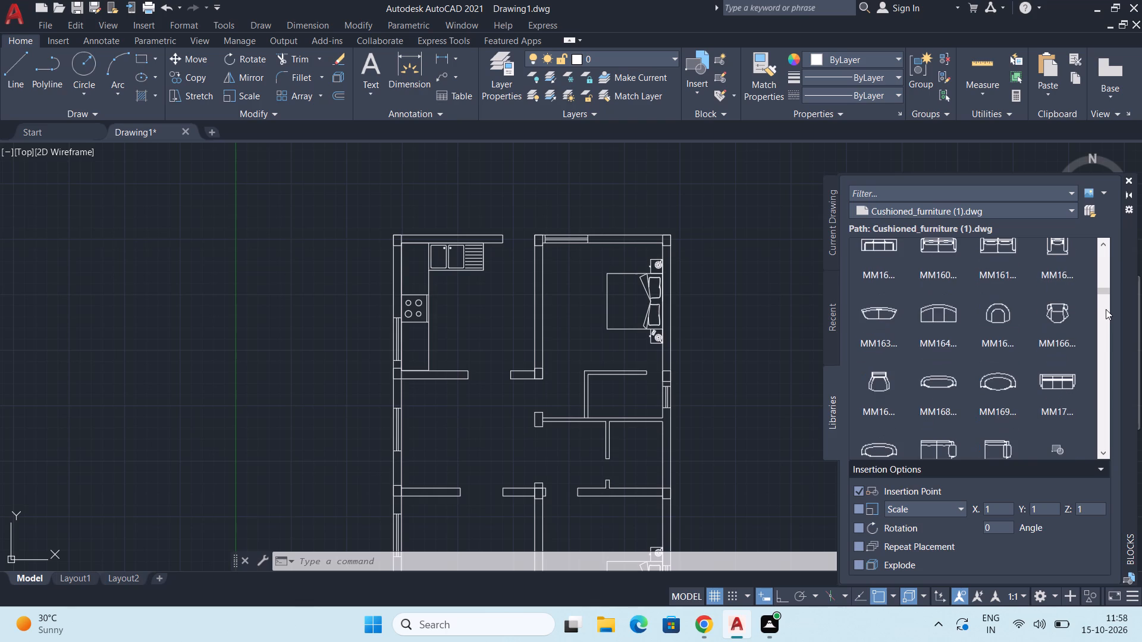
pyautogui.scroll(2, 1106, 309)
pyautogui.scroll(-8, 1106, 309)
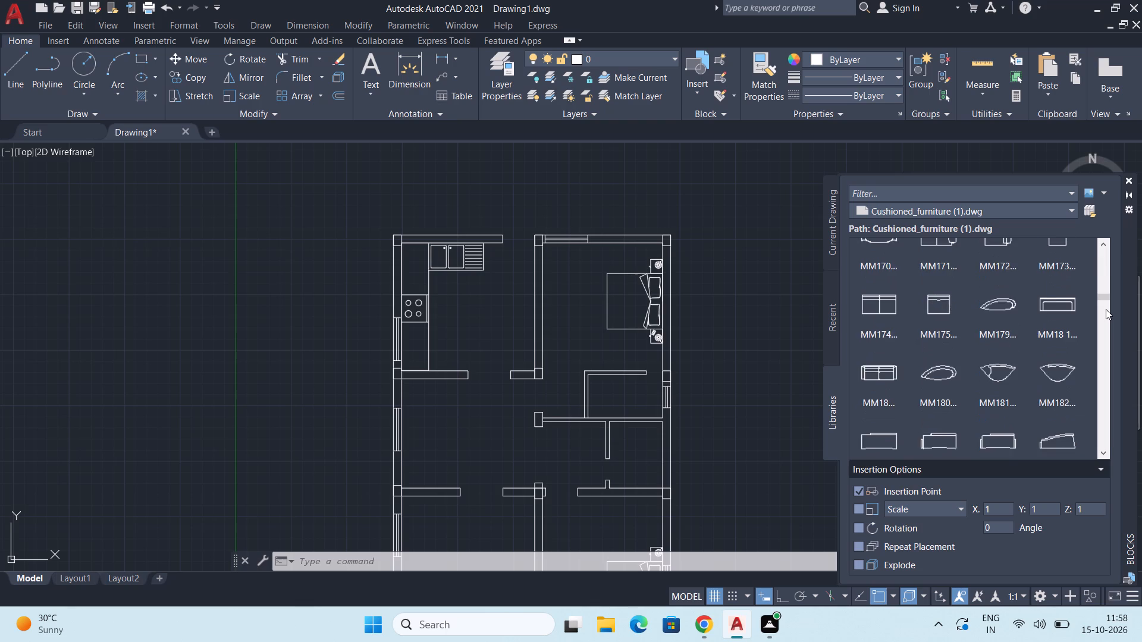
pyautogui.scroll(-8, 1106, 309)
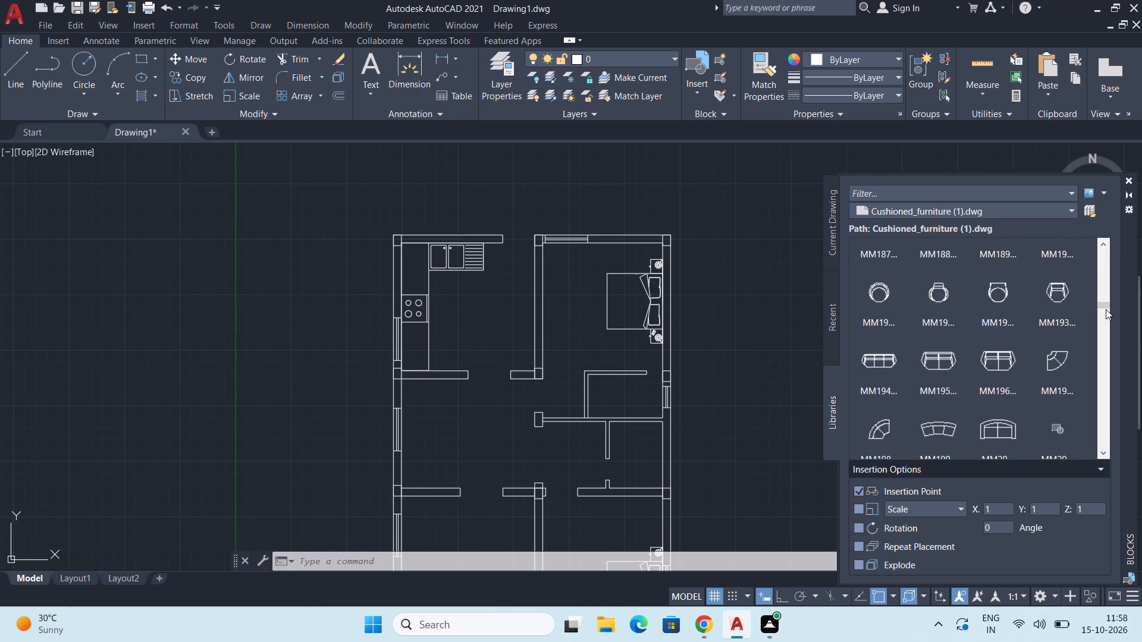
pyautogui.scroll(-8, 1106, 309)
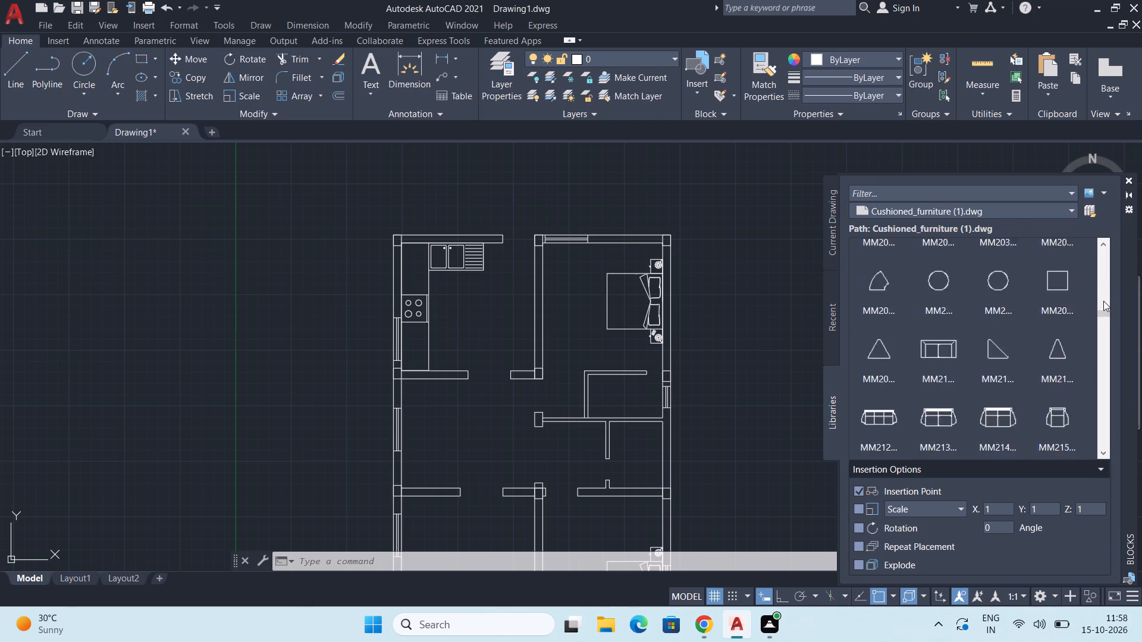
pyautogui.scroll(-6, 1103, 301)
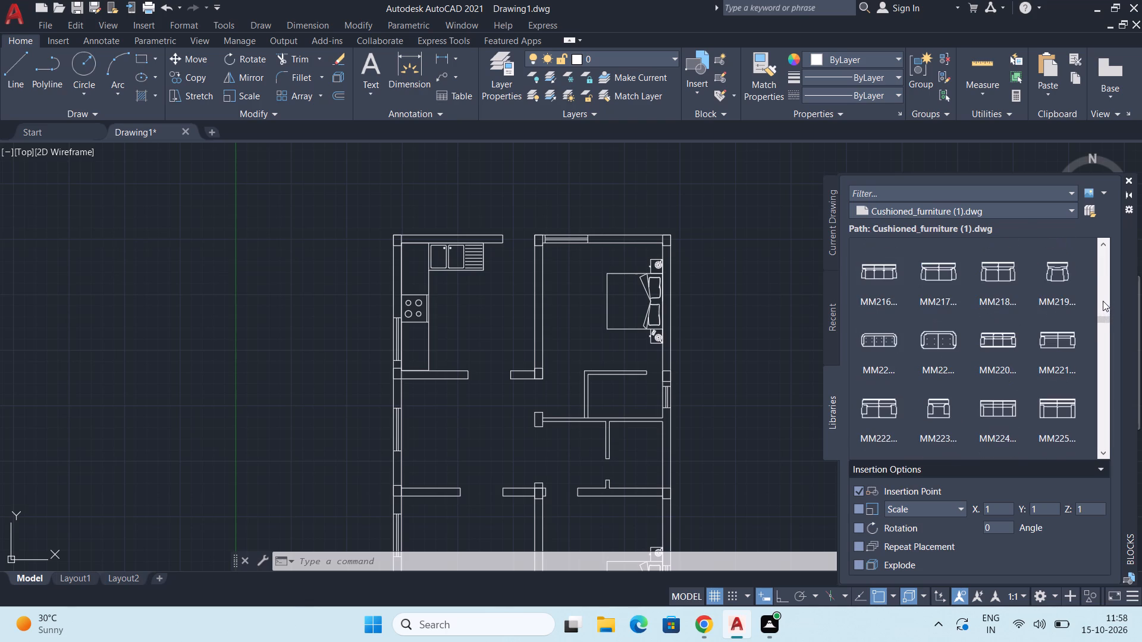
pyautogui.scroll(-4, 1102, 301)
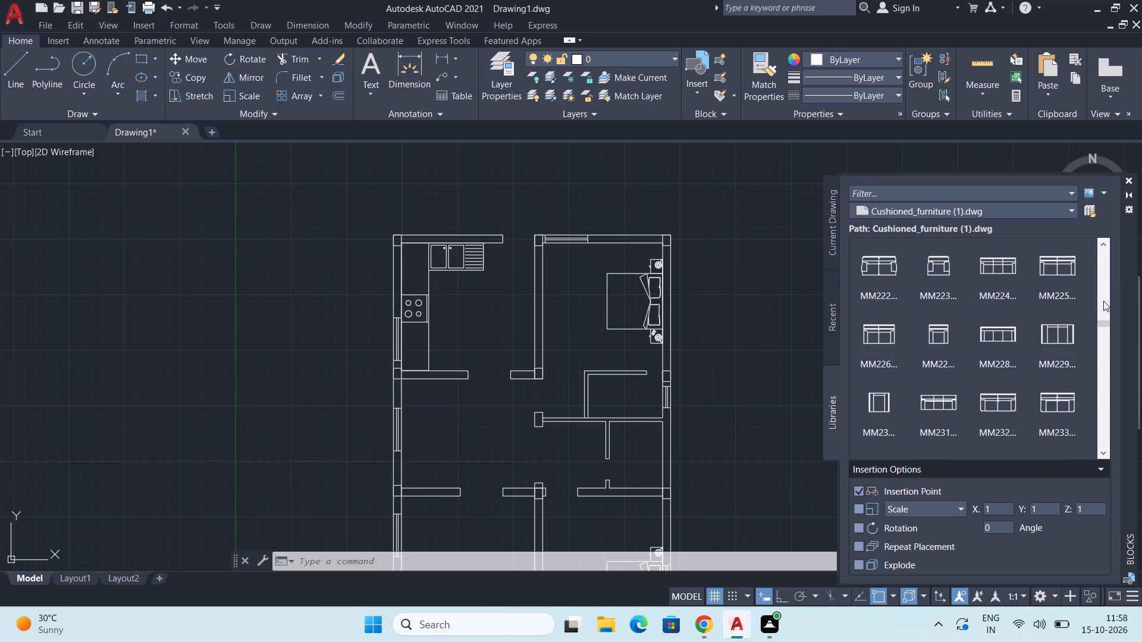
pyautogui.scroll(-5, 1103, 301)
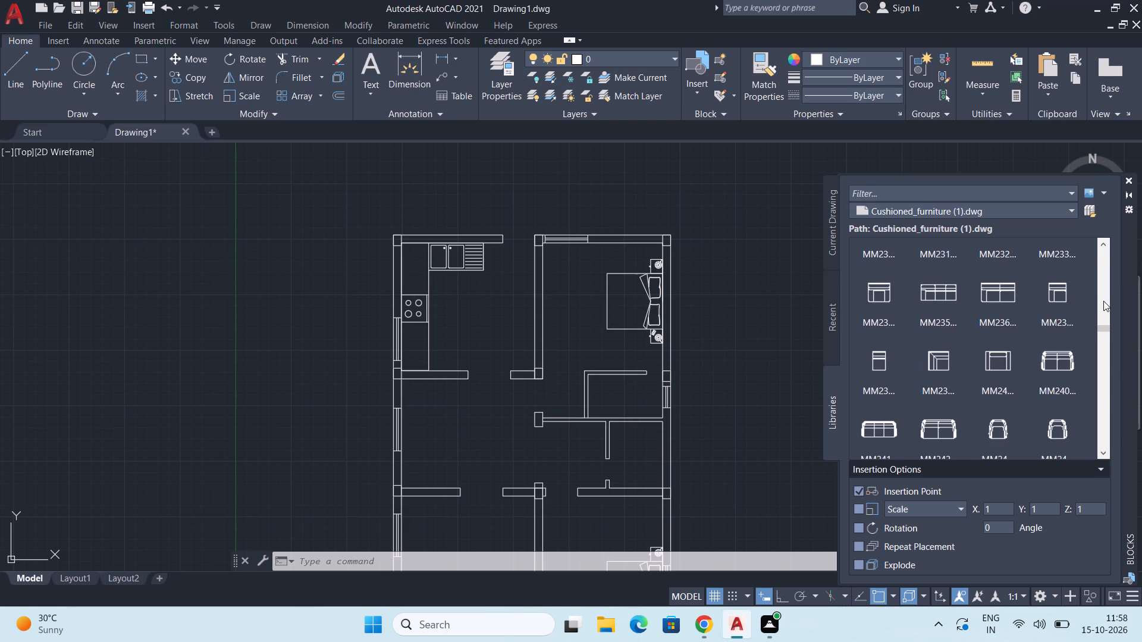
pyautogui.scroll(-5, 1103, 301)
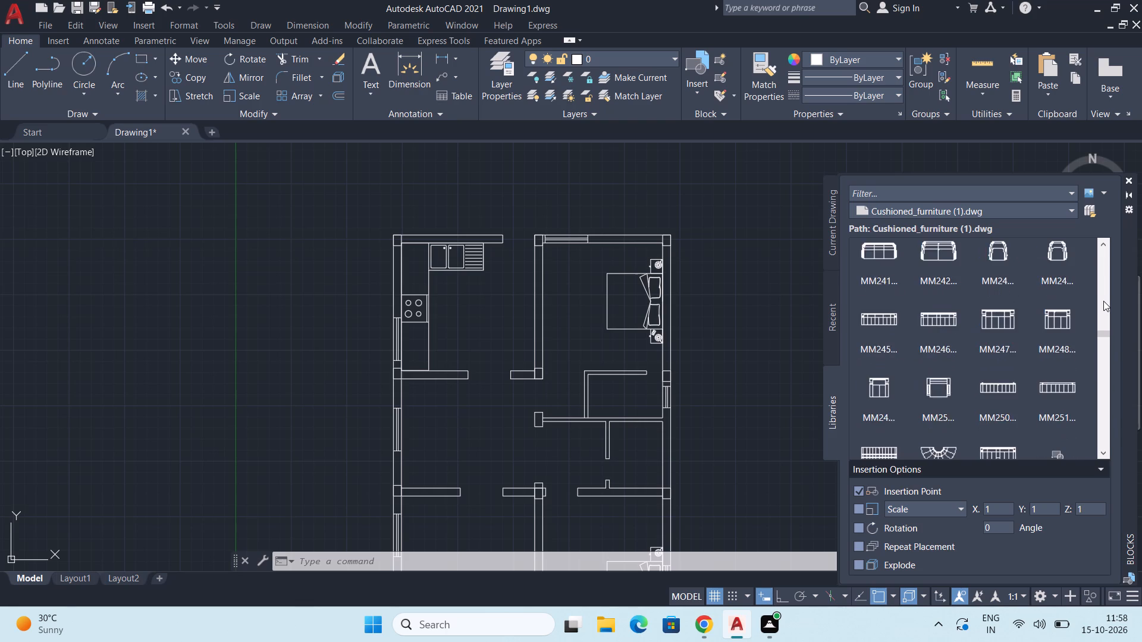
pyautogui.scroll(-5, 1103, 301)
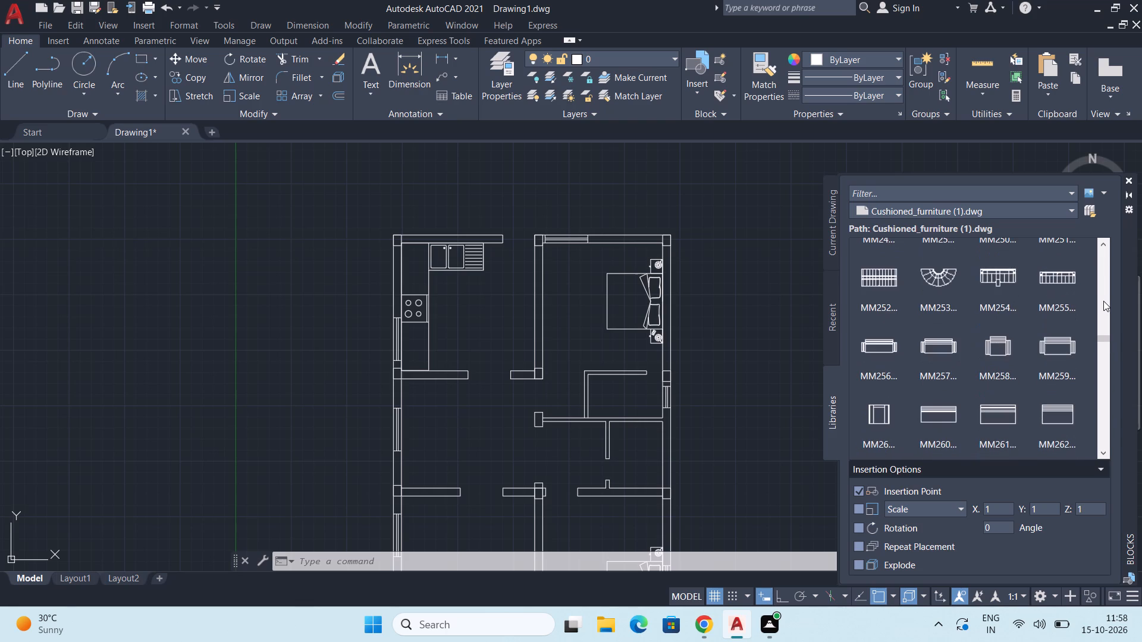
pyautogui.scroll(-5, 1103, 301)
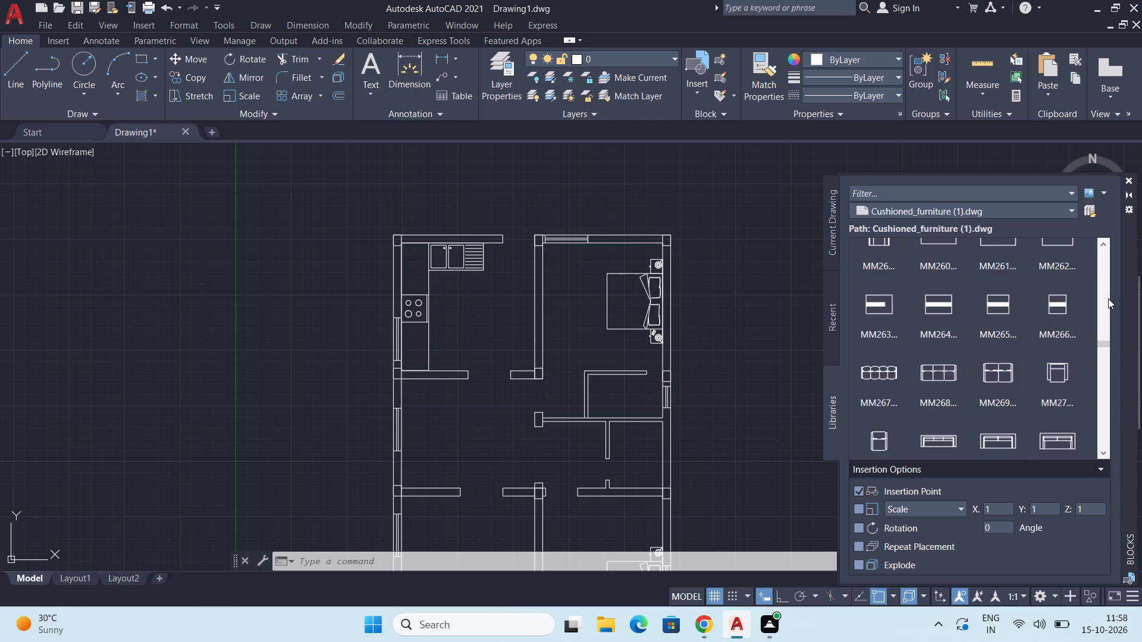
pyautogui.scroll(-3, 1108, 298)
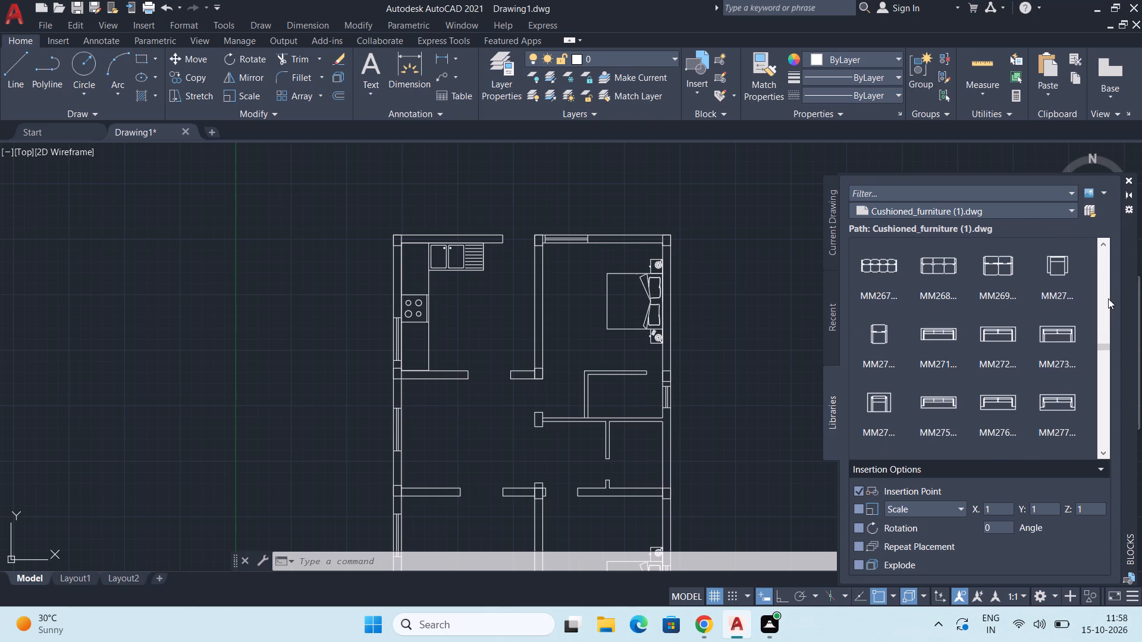
pyautogui.scroll(-2, 1108, 298)
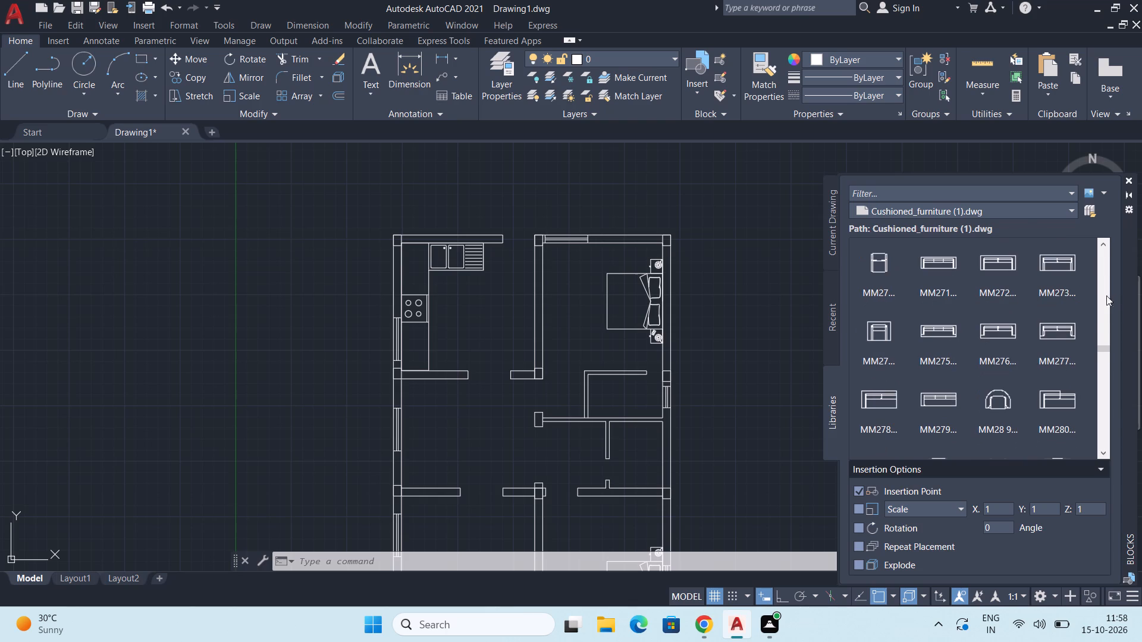
pyautogui.scroll(-3, 1103, 335)
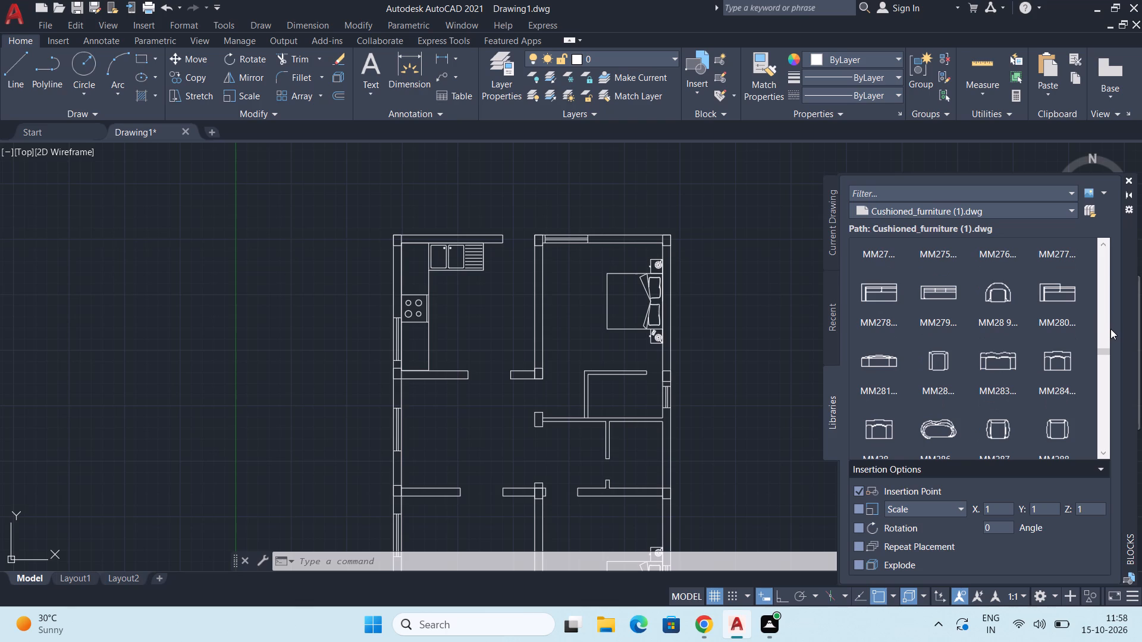
pyautogui.scroll(-9, 1110, 329)
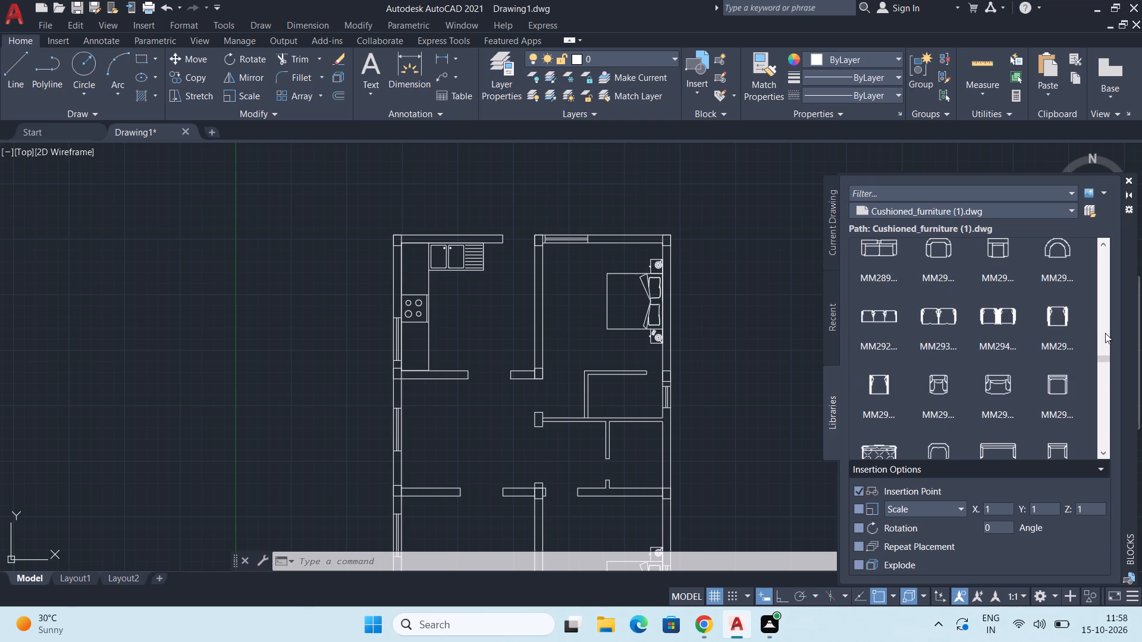
pyautogui.scroll(-8, 1105, 333)
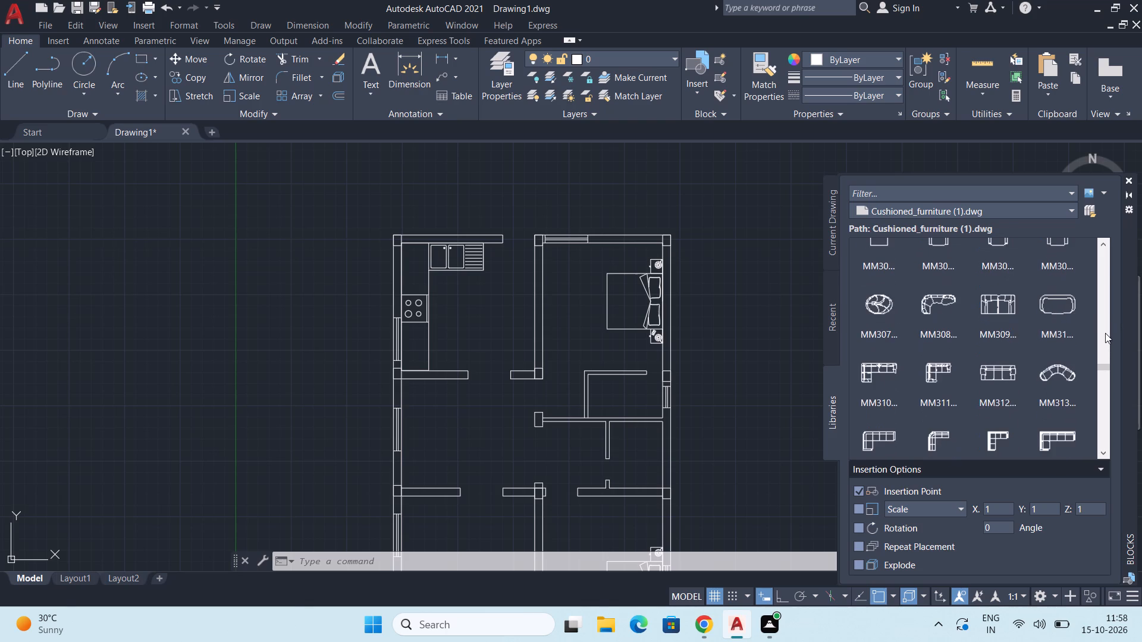
pyautogui.scroll(-2, 1105, 333)
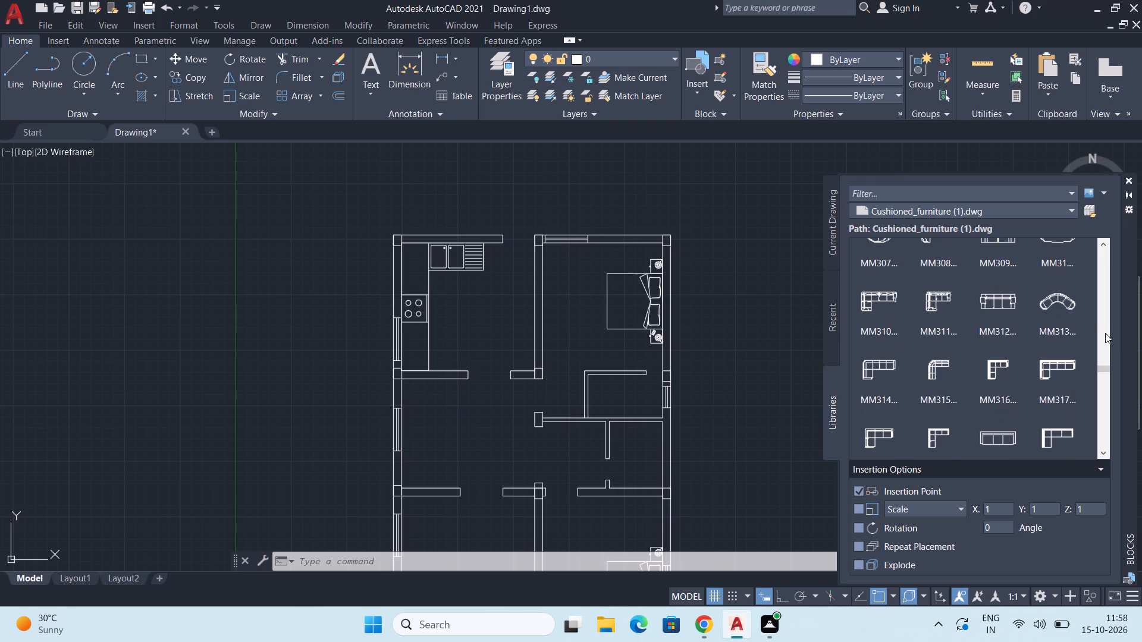
pyautogui.scroll(1, 1105, 333)
pyautogui.scroll(-2, 1100, 333)
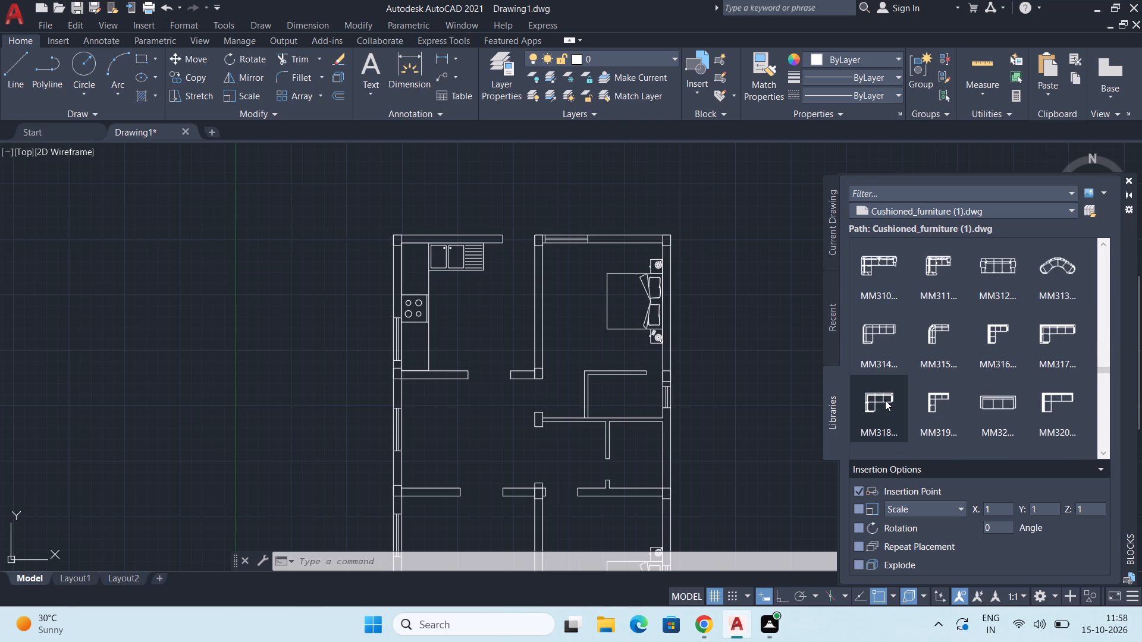
# Insert the L-shaped sofa block MM318 in the room below the kitchen, near its upper-left corner.
pyautogui.moveTo(885, 400); pyautogui.dragTo(611, 394)
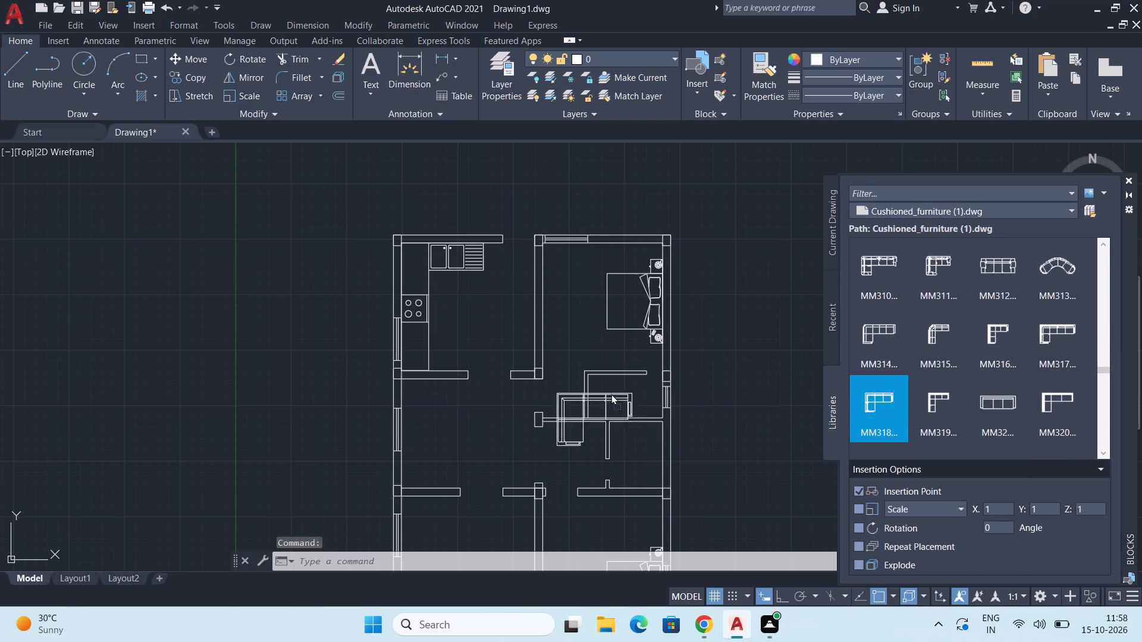
pyautogui.moveTo(611, 394); pyautogui.dragTo(485, 391)
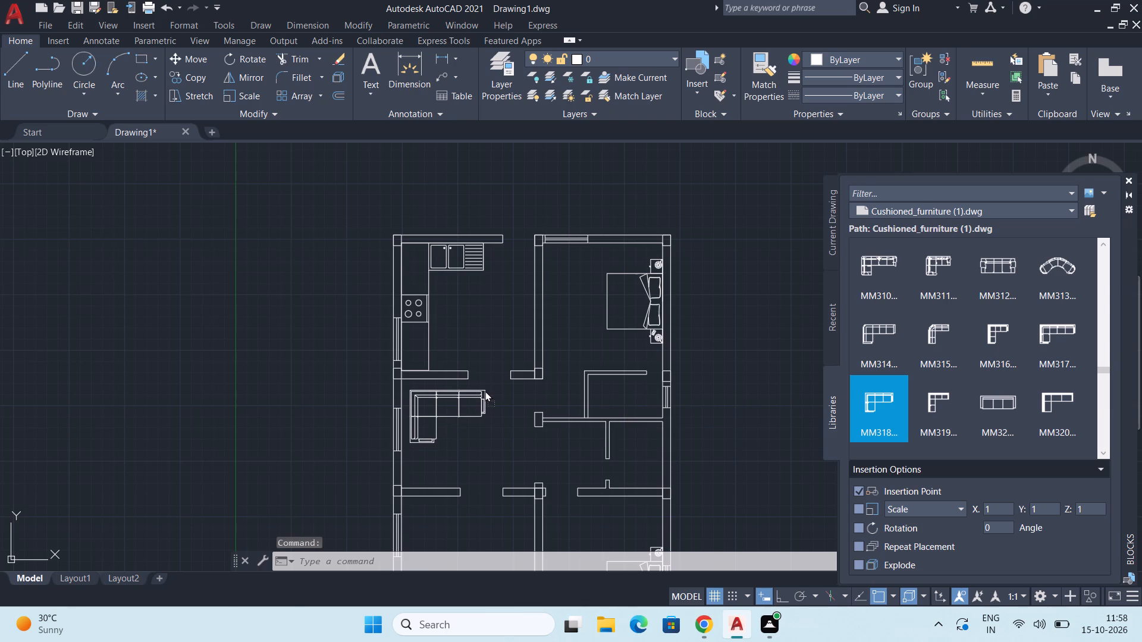
pyautogui.moveTo(485, 391); pyautogui.dragTo(486, 384)
# Find a plain square block in the cushioned furniture library and insert it beside the L-shaped sofa below the kitchen.
pyautogui.scroll(-1, 486, 409)
pyautogui.moveTo(484, 417); pyautogui.dragTo(526, 367, button='middle')
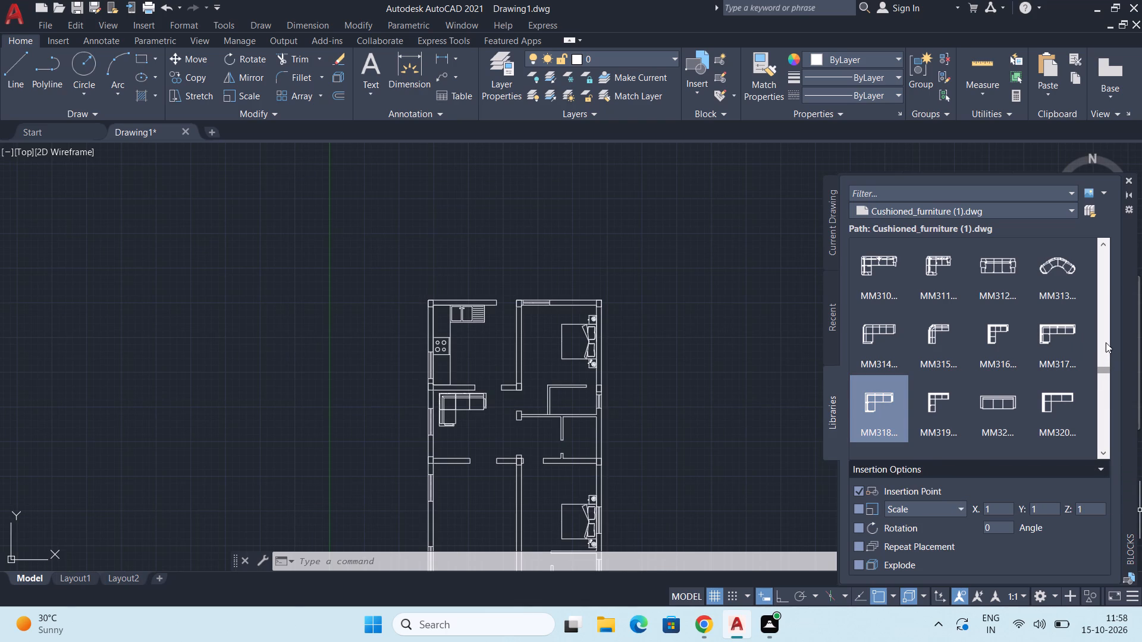
pyautogui.moveTo(1106, 369); pyautogui.dragTo(1106, 187)
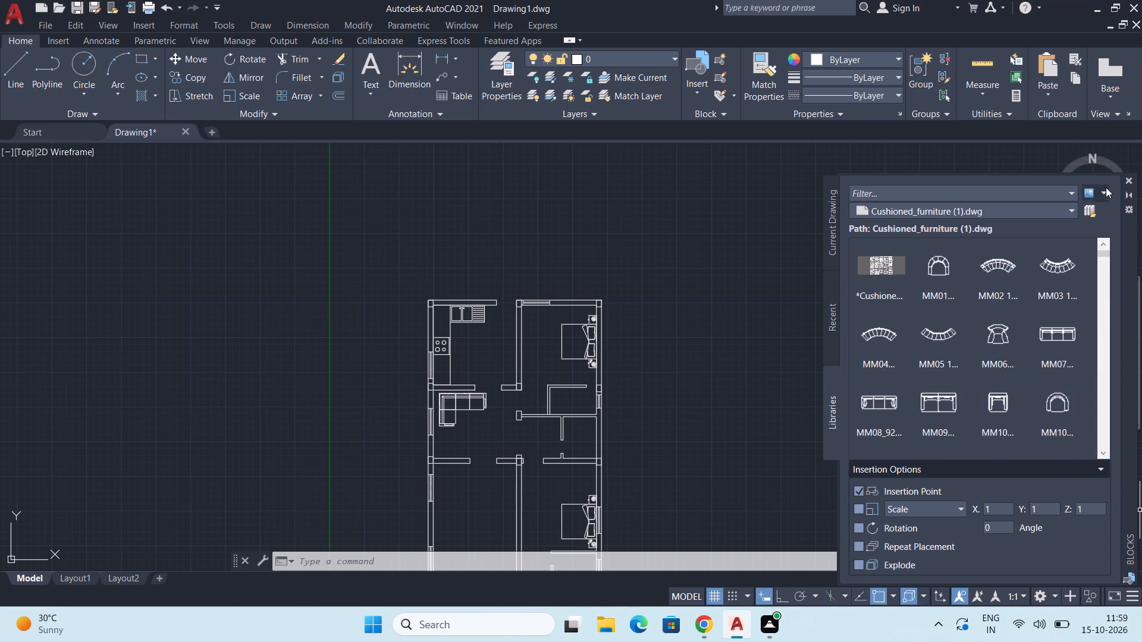
pyautogui.scroll(7, 1030, 332)
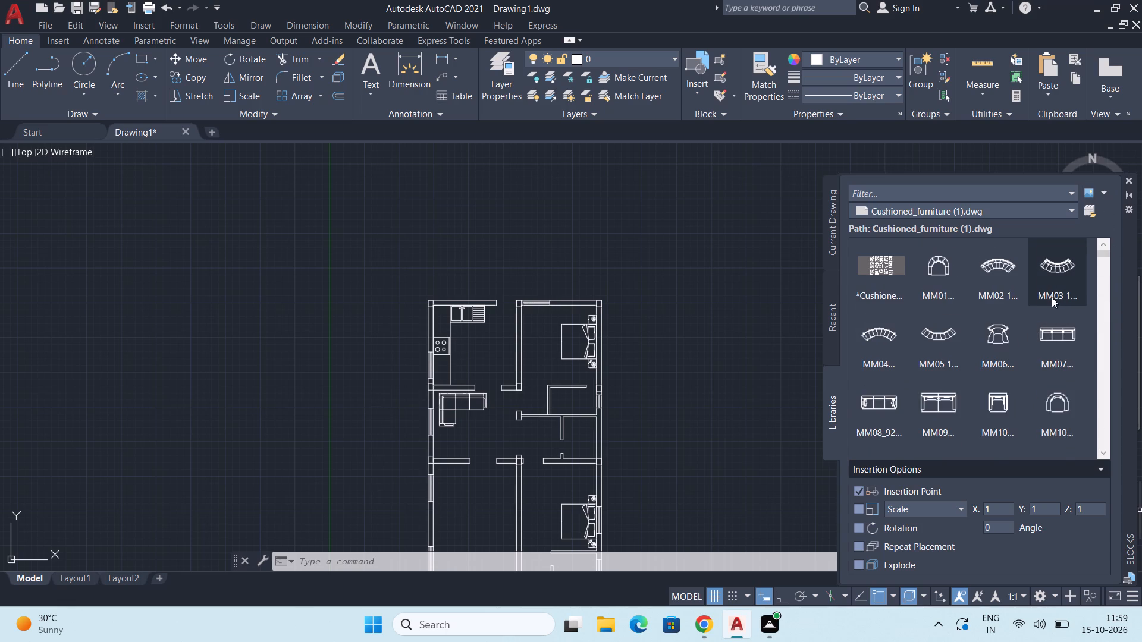
pyautogui.scroll(4, 1052, 297)
pyautogui.scroll(3, 1108, 280)
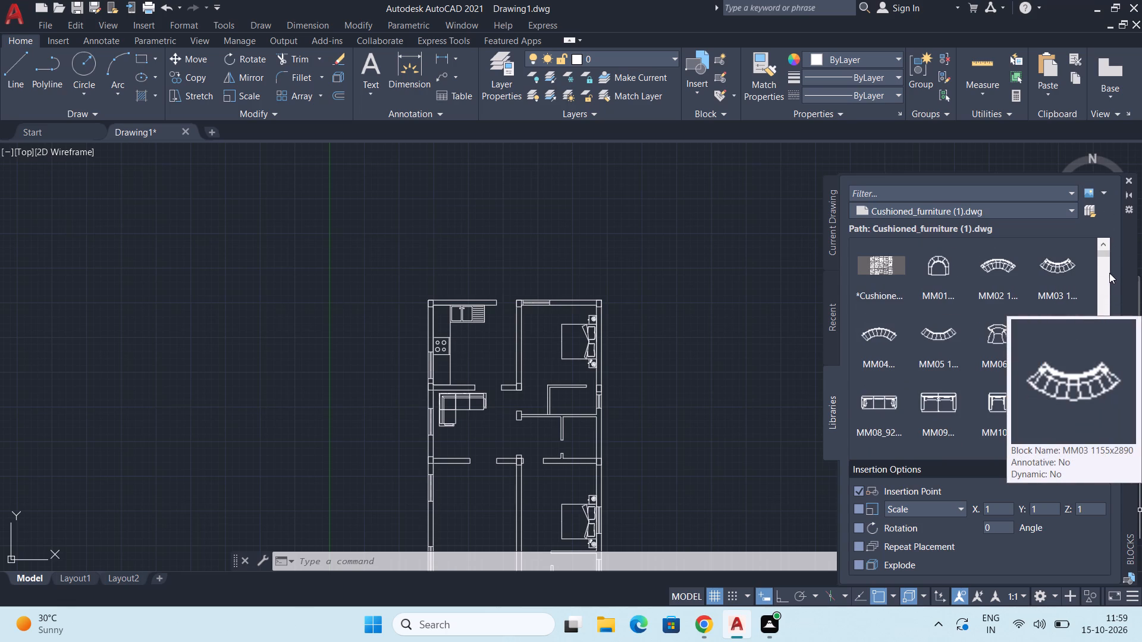
pyautogui.scroll(1, 1110, 264)
pyautogui.scroll(-4, 1110, 264)
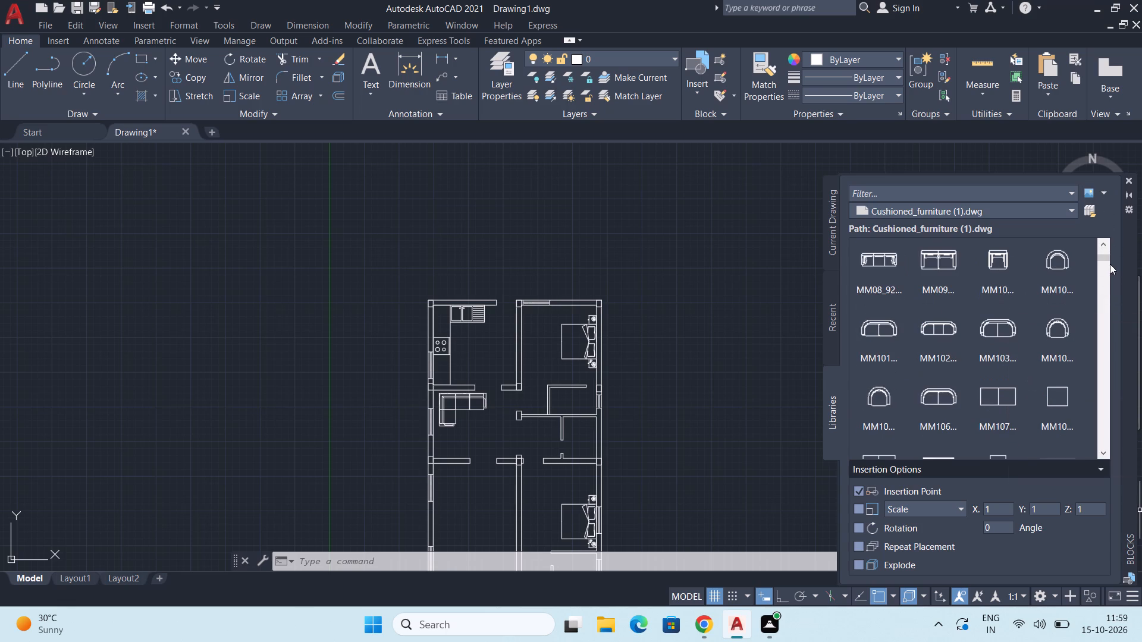
pyautogui.scroll(-1, 1110, 264)
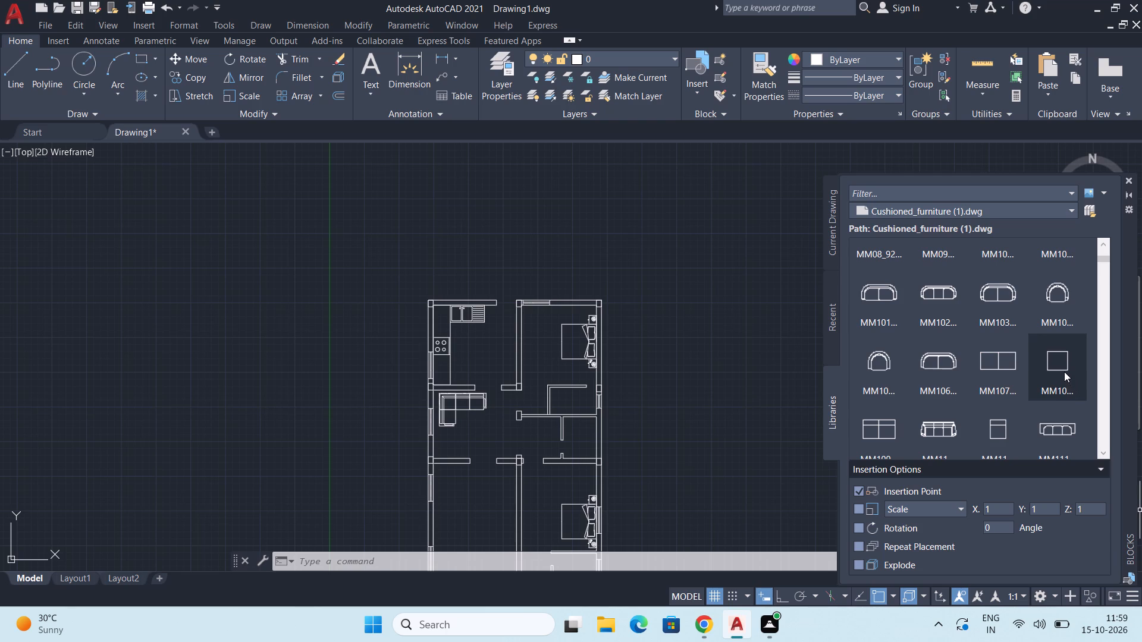
pyautogui.moveTo(1064, 372); pyautogui.dragTo(476, 418)
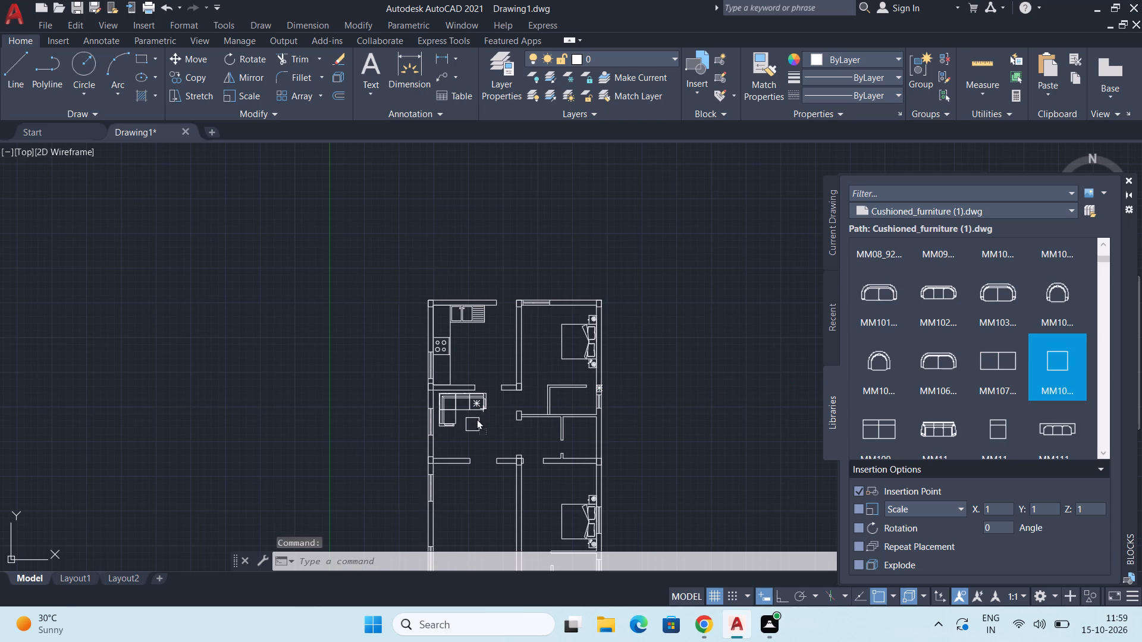
pyautogui.moveTo(476, 418); pyautogui.dragTo(475, 417)
# Move the square block about 5'-3" at 329°, away from the L-shaped sofa into the open part of the room.
pyautogui.scroll(2, 475, 414)
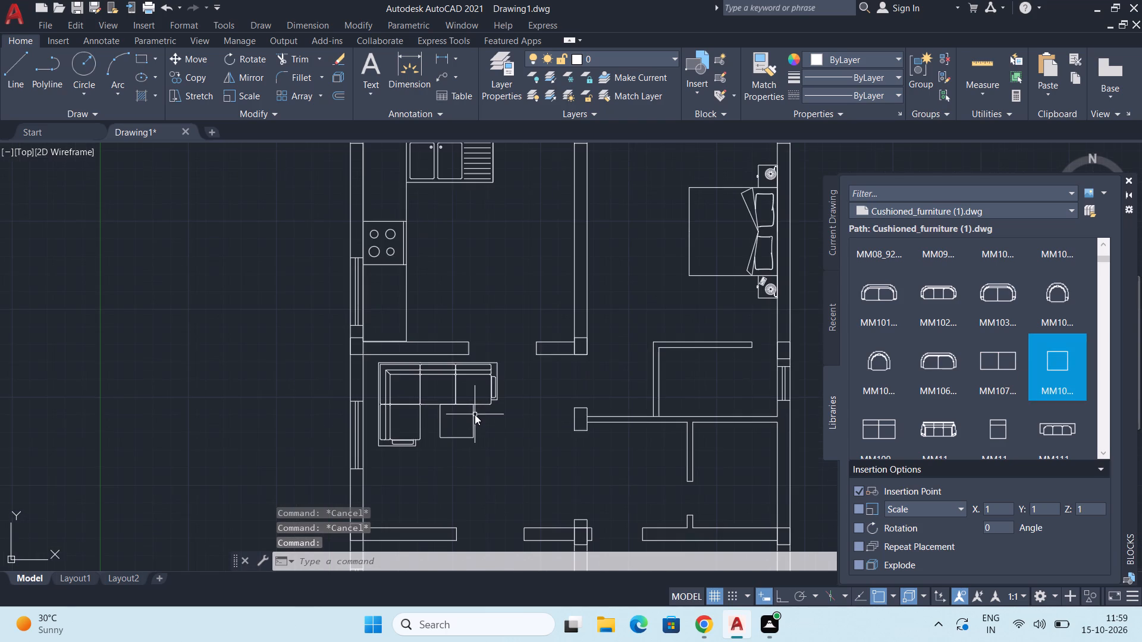
pyautogui.moveTo(478, 432); pyautogui.dragTo(488, 374, button='middle')
pyautogui.scroll(-1, 494, 374)
pyautogui.moveTo(535, 385); pyautogui.dragTo(545, 380, button='middle')
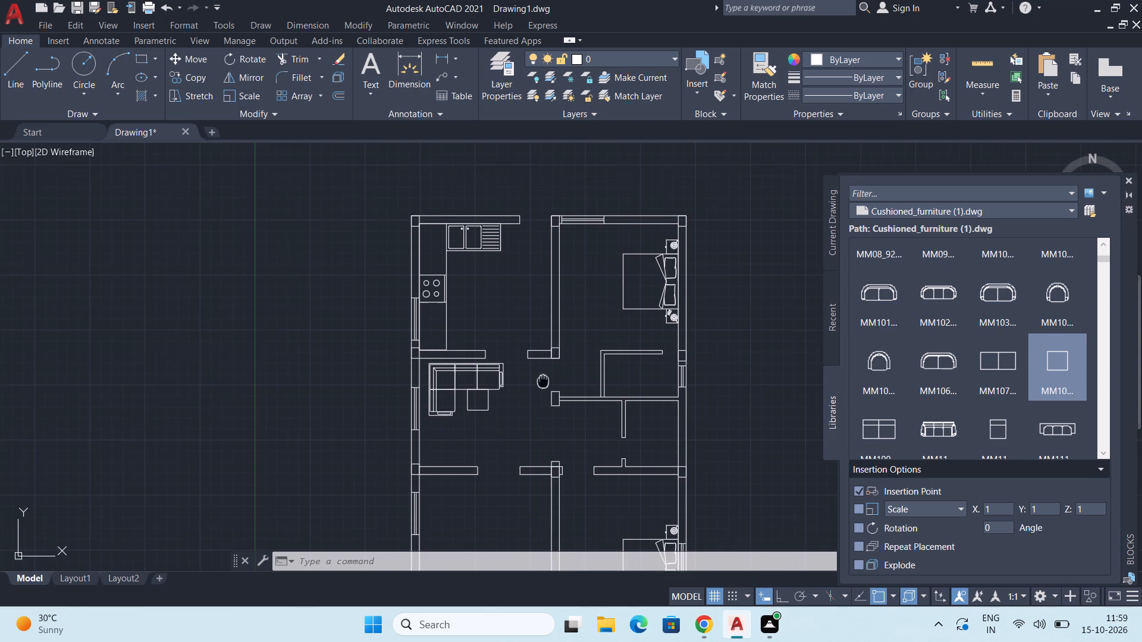
pyautogui.moveTo(545, 380); pyautogui.dragTo(552, 376, button='middle')
pyautogui.scroll(2, 498, 398)
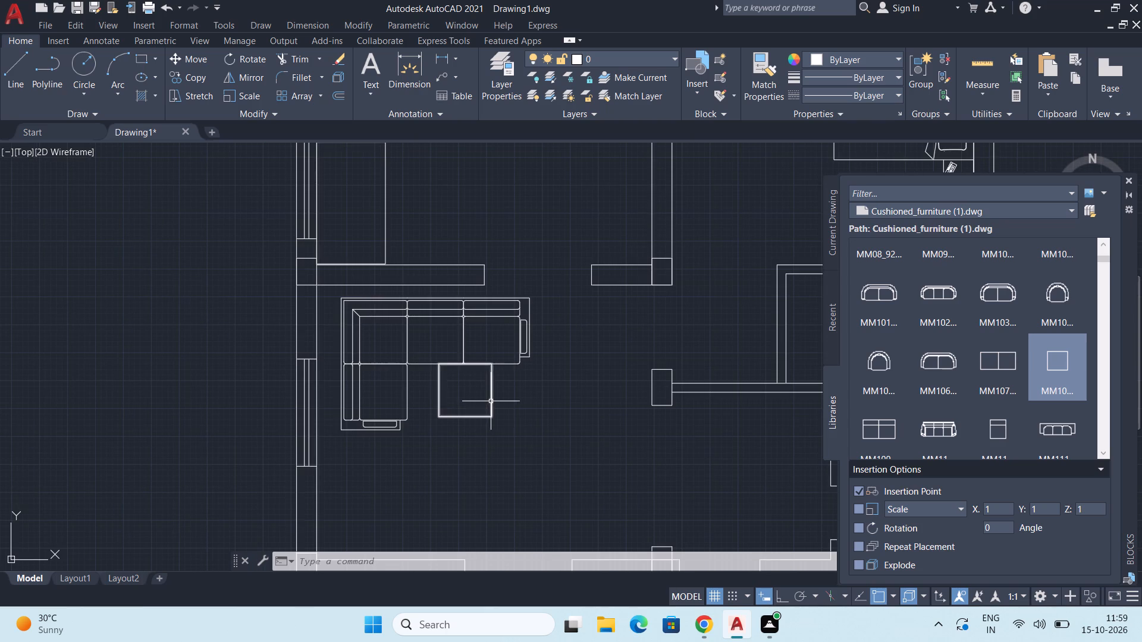
pyautogui.click(491, 401)
pyautogui.press('m')
pyautogui.press('Return')
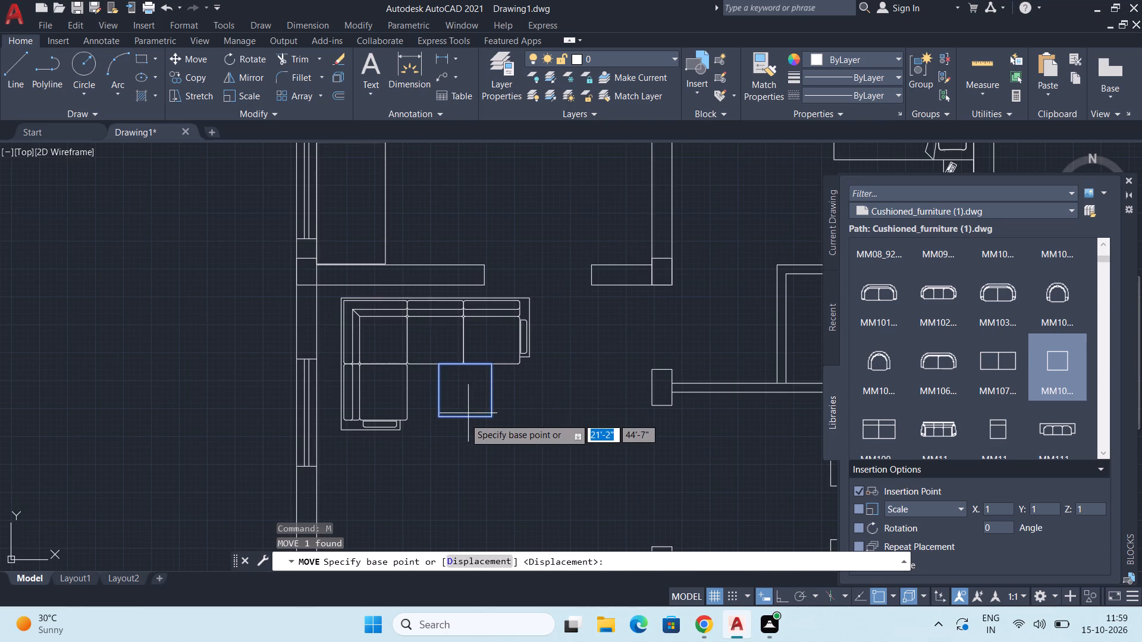
pyautogui.click(465, 419)
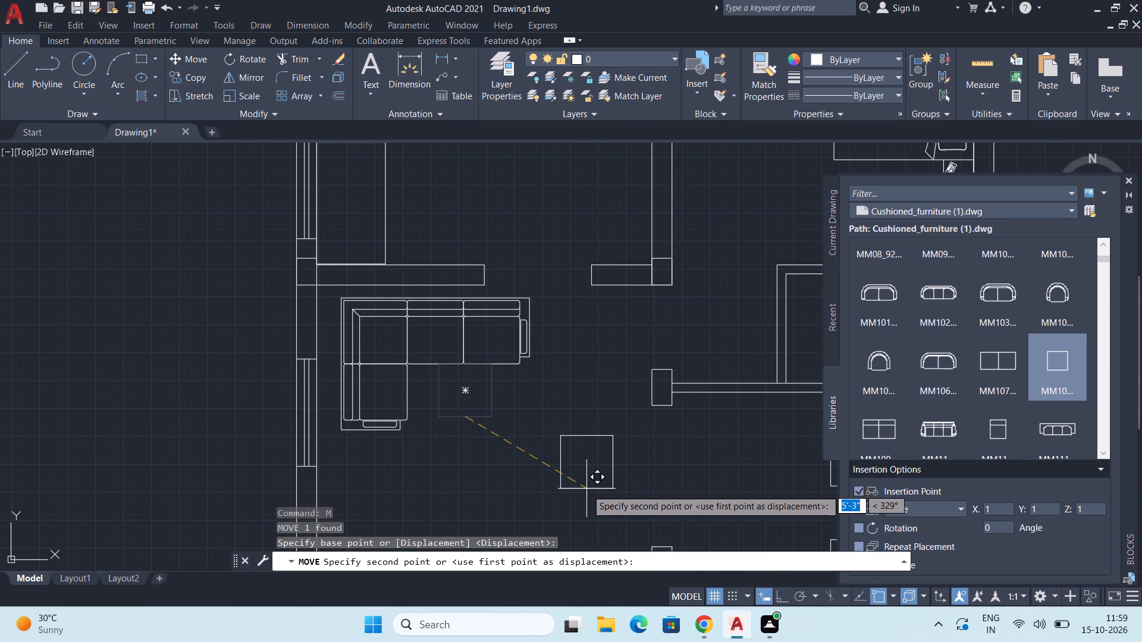
pyautogui.click(586, 489)
# Rotate the L-shaped sofa 270° about its upper-left corner.
pyautogui.click(501, 298)
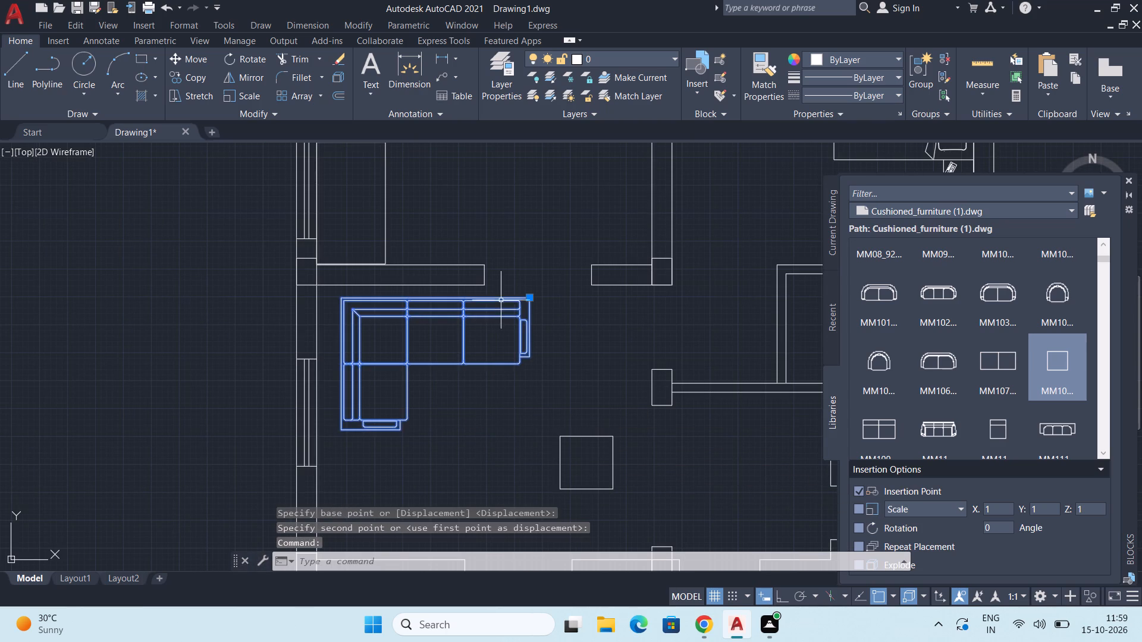
pyautogui.moveTo(500, 382); pyautogui.dragTo(512, 367, button='middle')
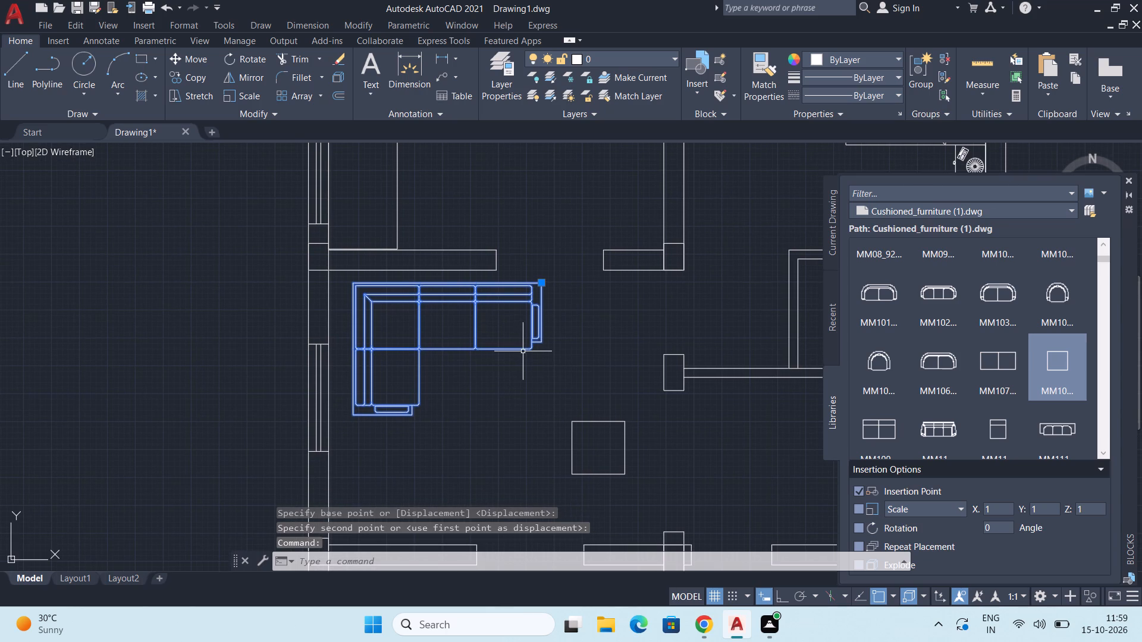
pyautogui.press('r')
pyautogui.press('o')
pyautogui.press('Return')
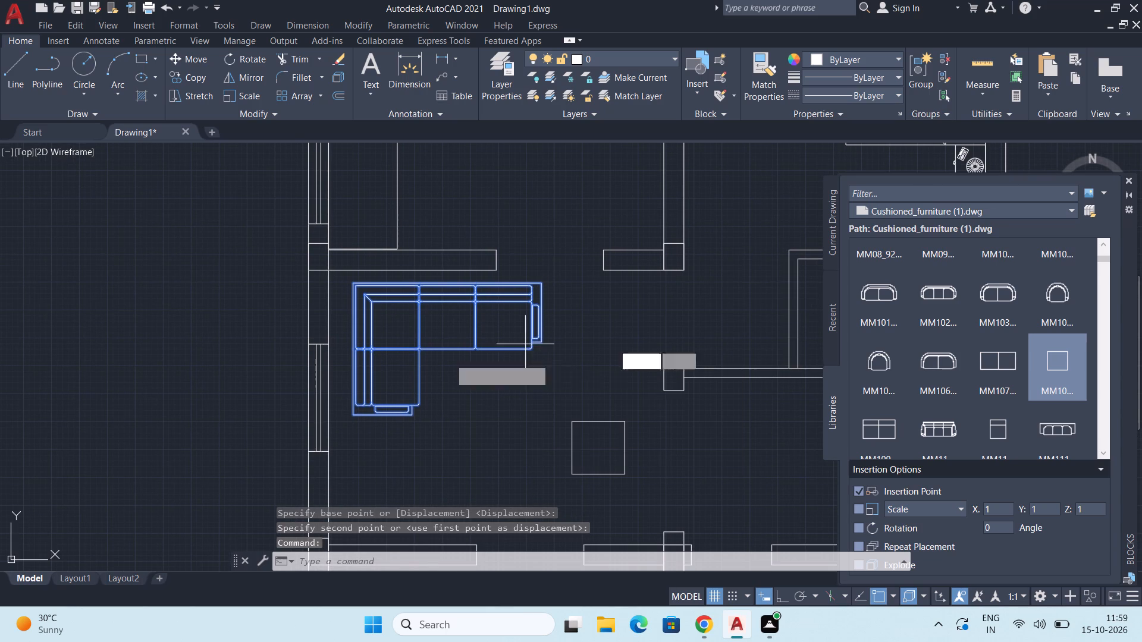
pyautogui.click(350, 282)
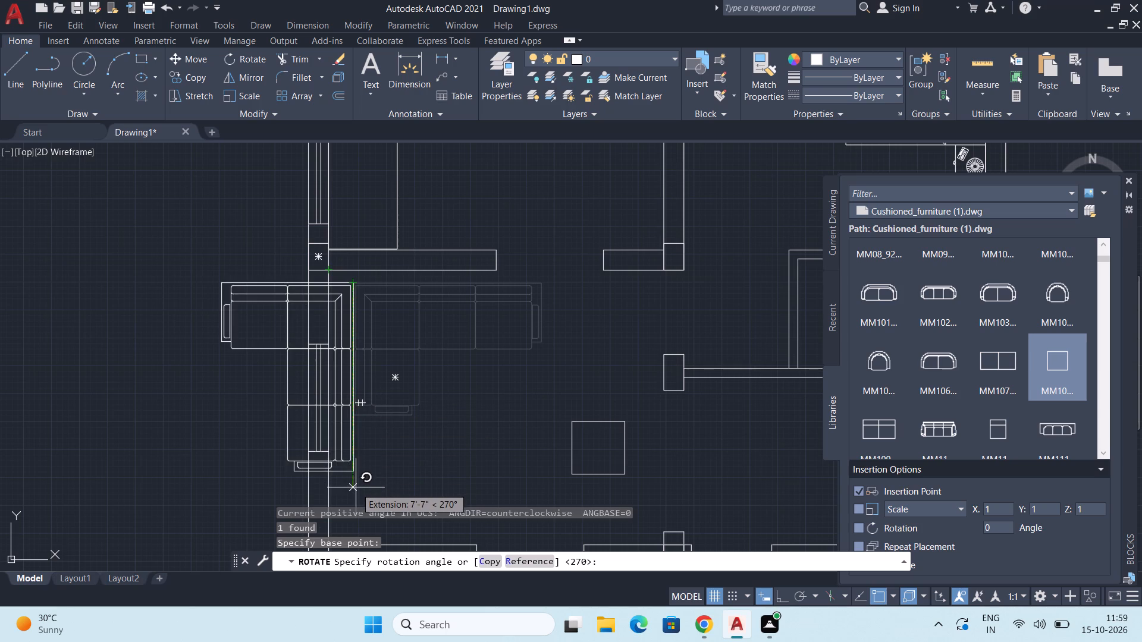
pyautogui.click(356, 489)
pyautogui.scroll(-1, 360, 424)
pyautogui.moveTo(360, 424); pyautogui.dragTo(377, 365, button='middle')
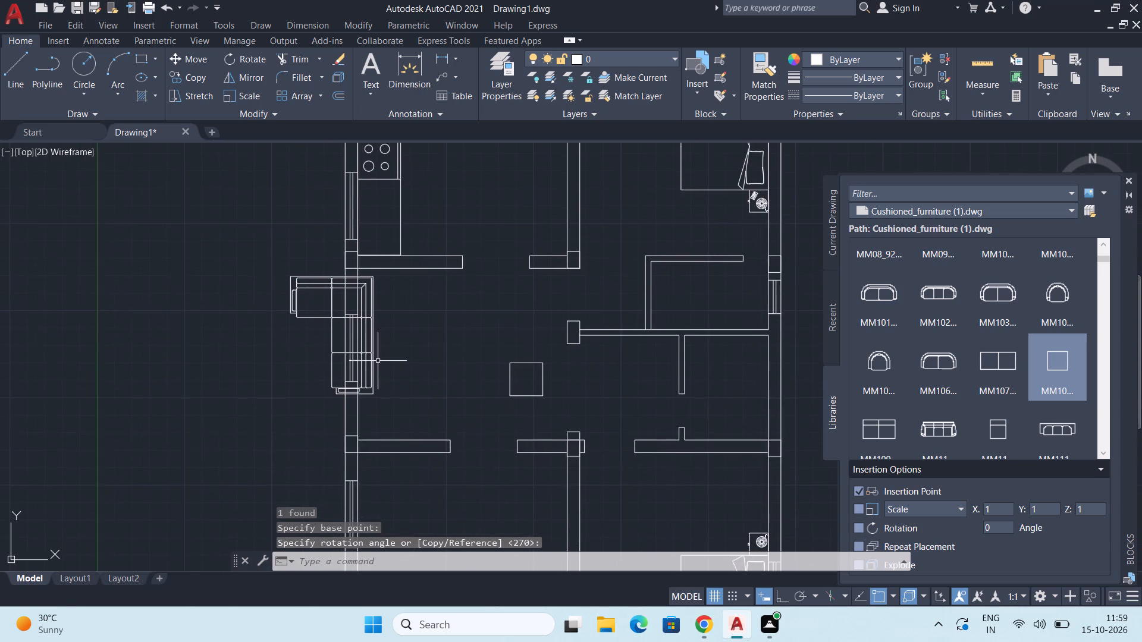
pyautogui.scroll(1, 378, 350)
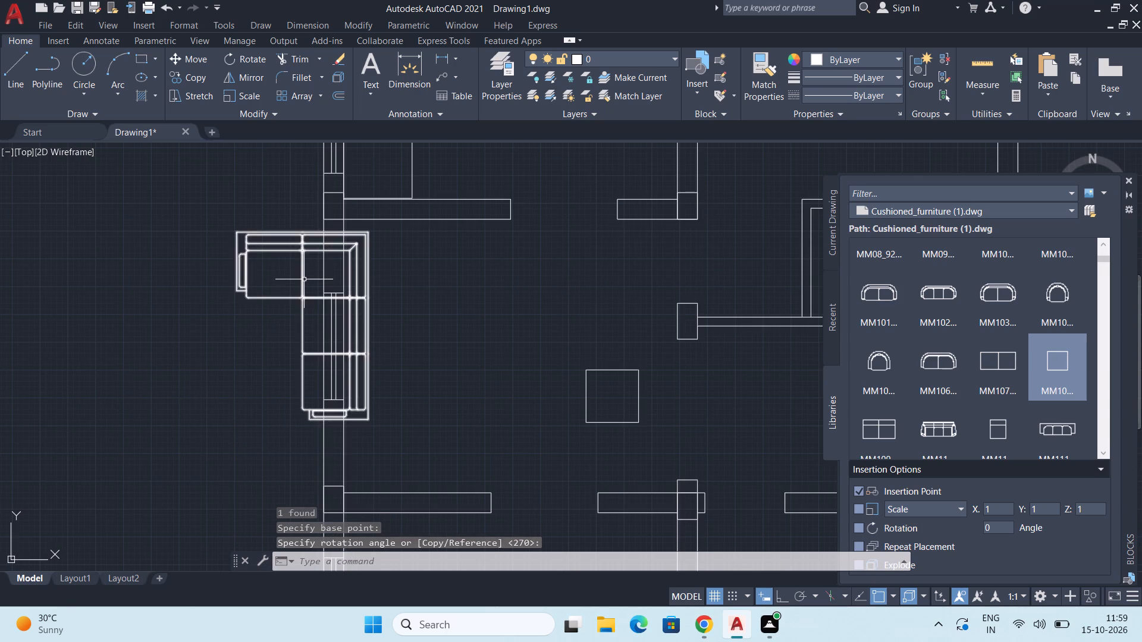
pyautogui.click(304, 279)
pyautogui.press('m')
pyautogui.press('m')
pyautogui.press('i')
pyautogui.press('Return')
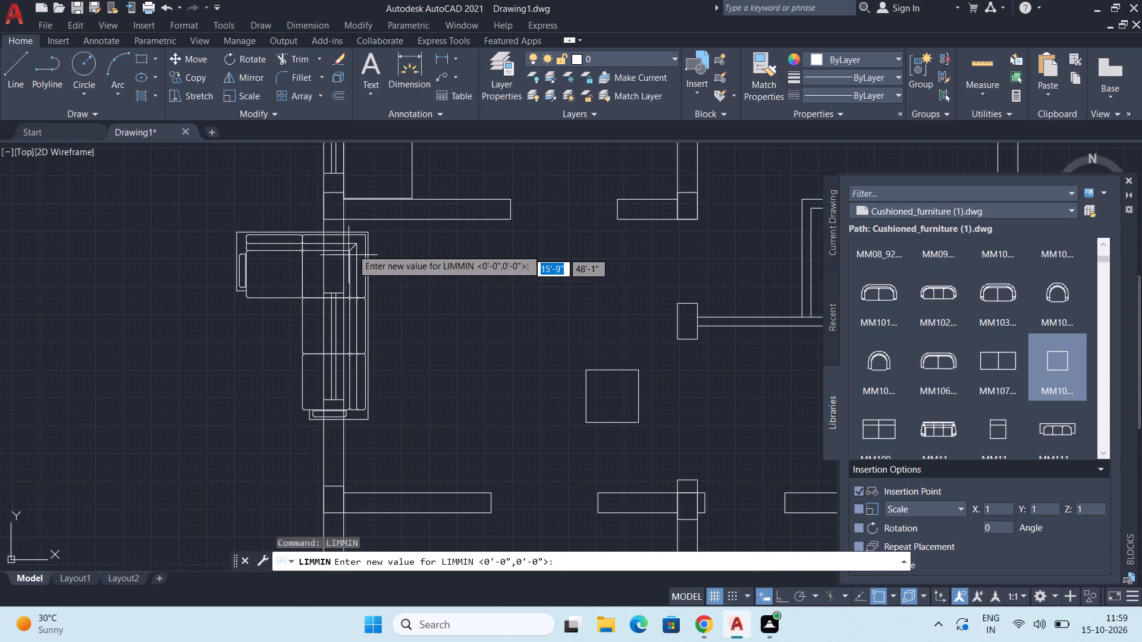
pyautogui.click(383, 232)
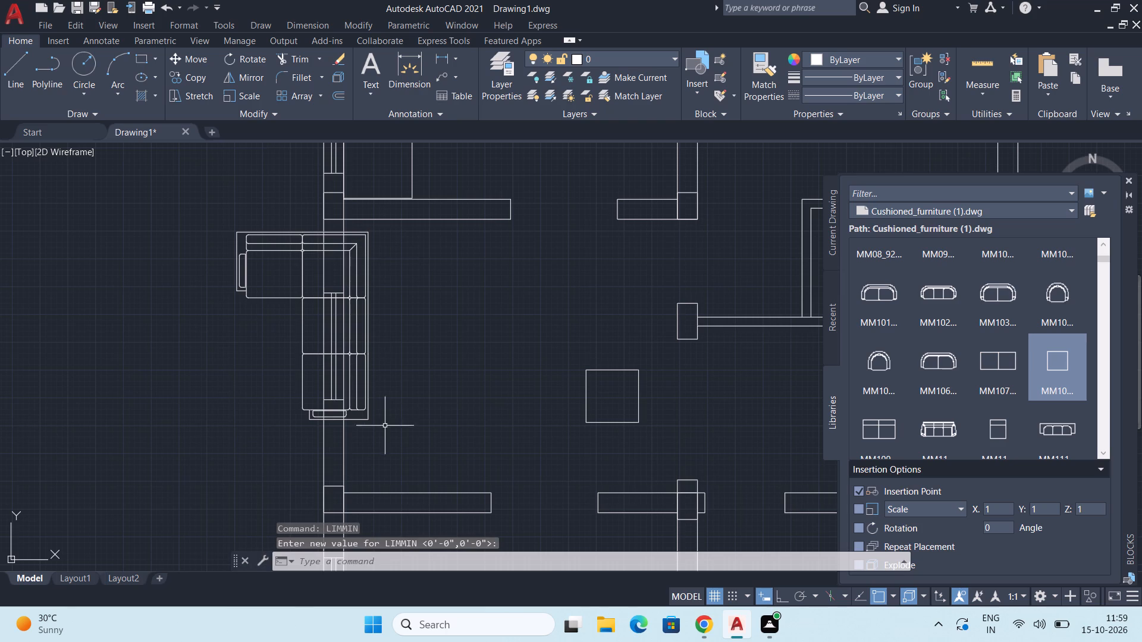
# Mirror the L-shaped sofa across a vertical line just inside the room with Ortho on, erasing the source object.
pyautogui.click(278, 230)
pyautogui.write('MI')
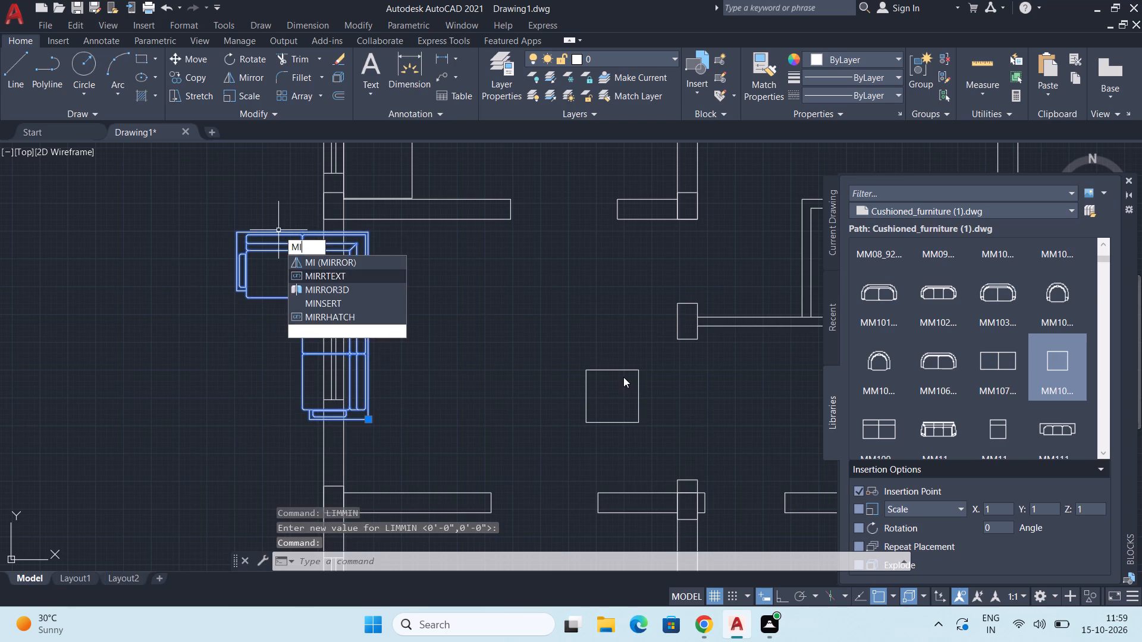
pyautogui.press('Return')
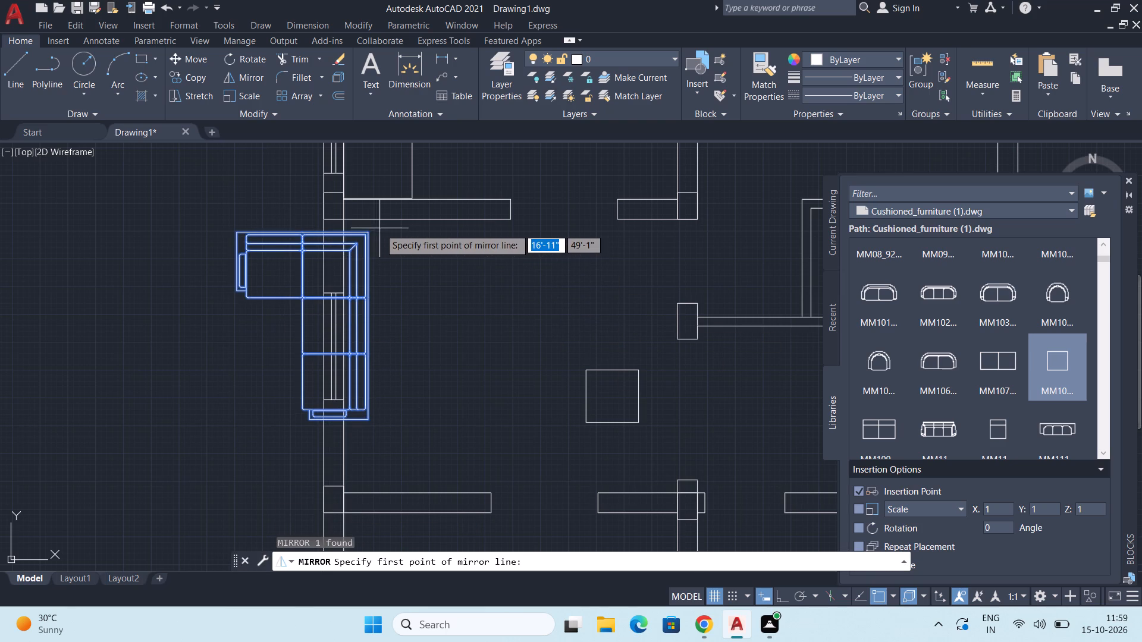
pyautogui.click(381, 228)
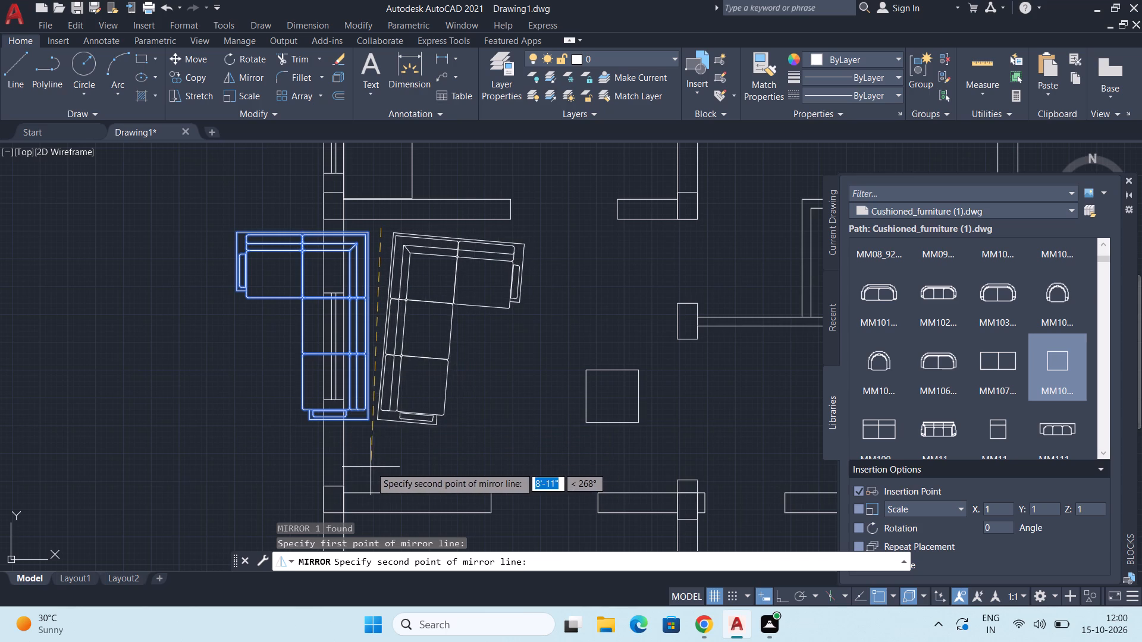
pyautogui.press('F8')
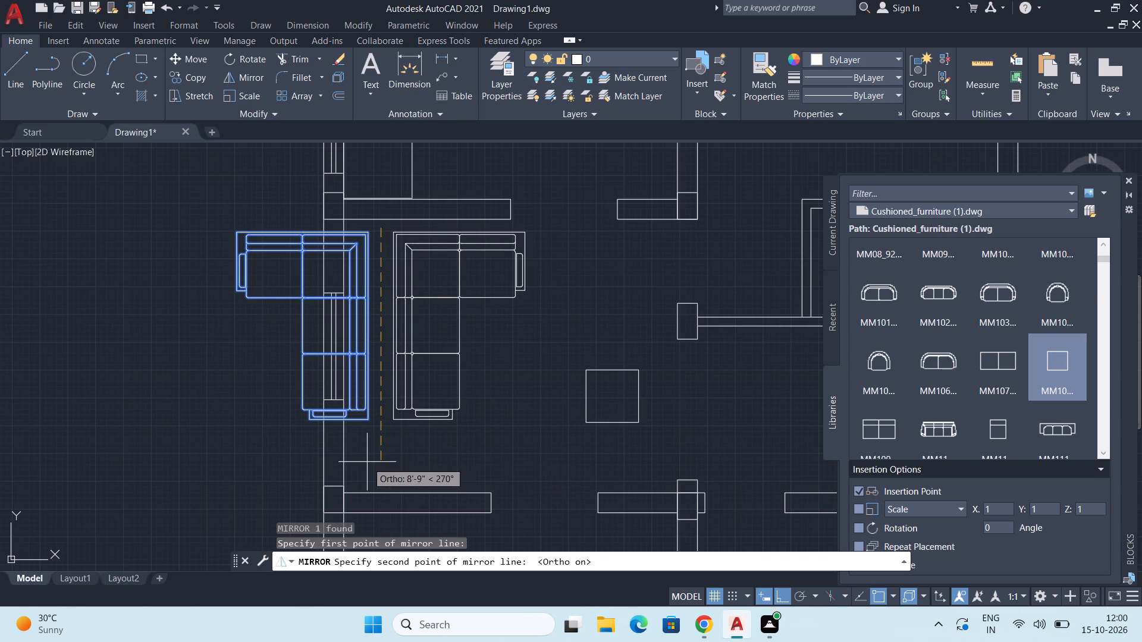
pyautogui.click(378, 466)
pyautogui.moveTo(416, 499); pyautogui.dragTo(378, 466)
# Move the mirrored L-shaped sofa about 1'-3" horizontally toward the room's left wall.
pyautogui.click(420, 232)
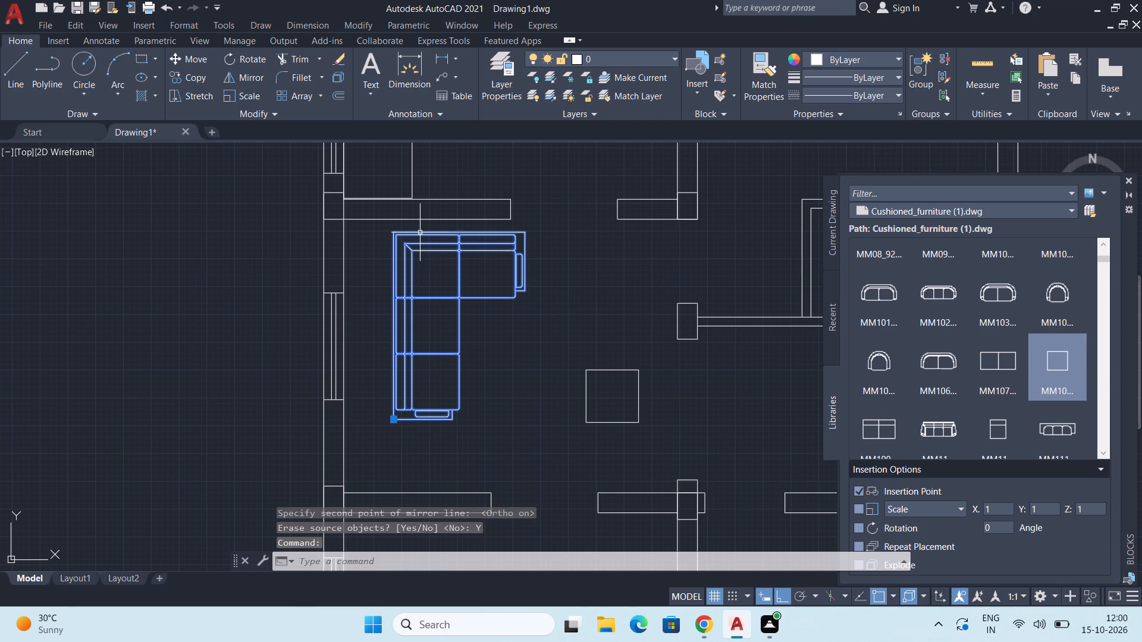
pyautogui.press('m')
pyautogui.press('Return')
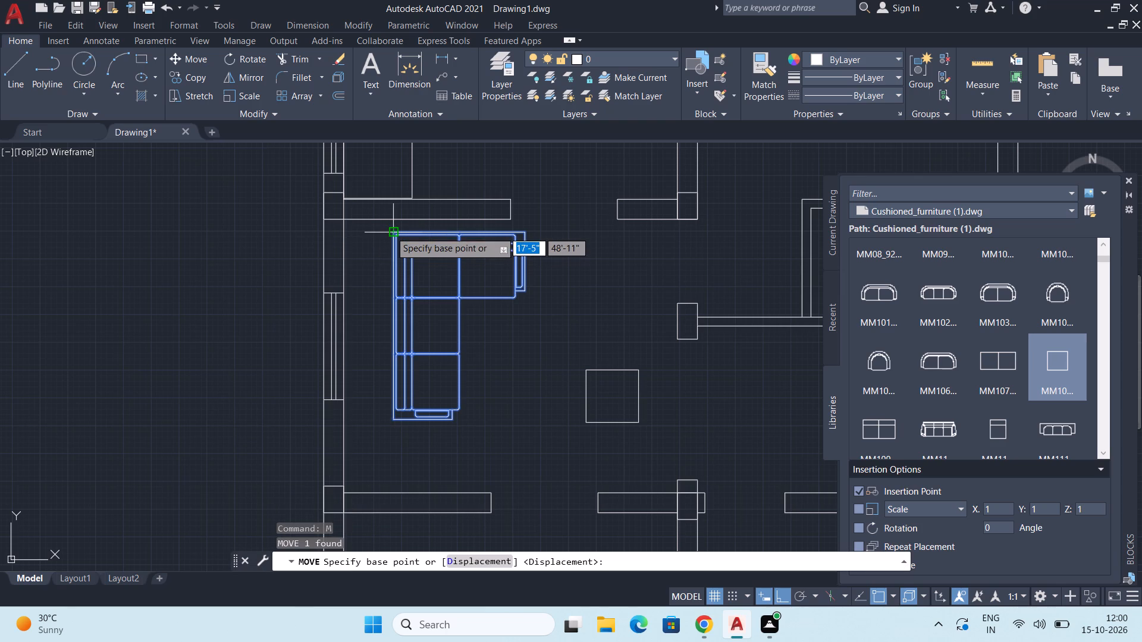
pyautogui.click(389, 233)
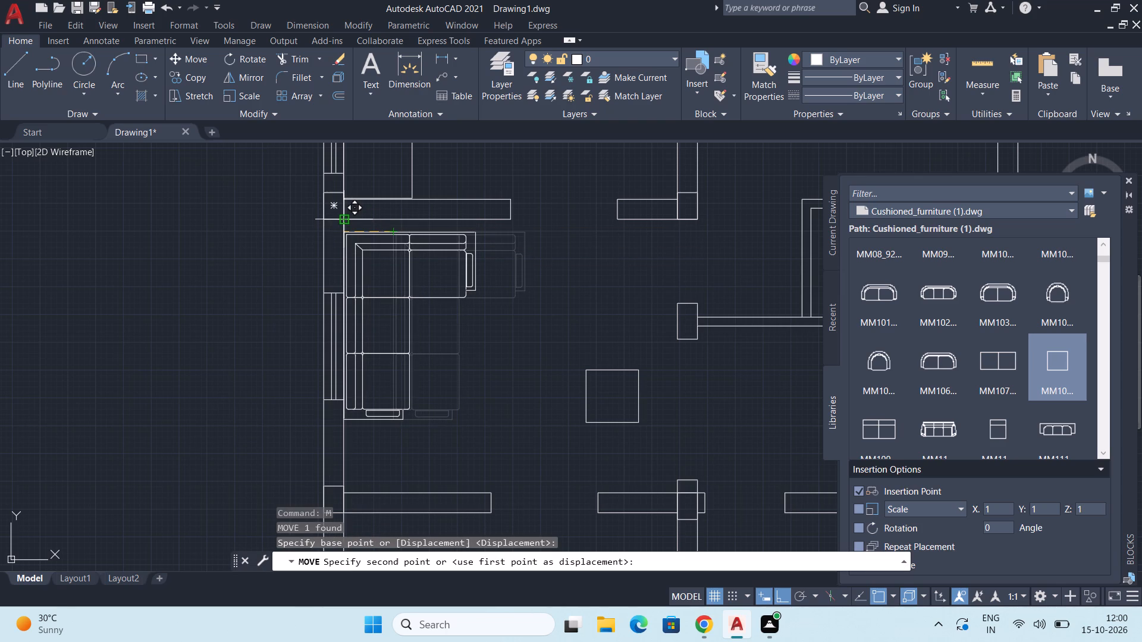
pyautogui.click(359, 249)
# Scale the L-shaped sofa down slightly from its upper-left corner.
pyautogui.scroll(-1, 393, 318)
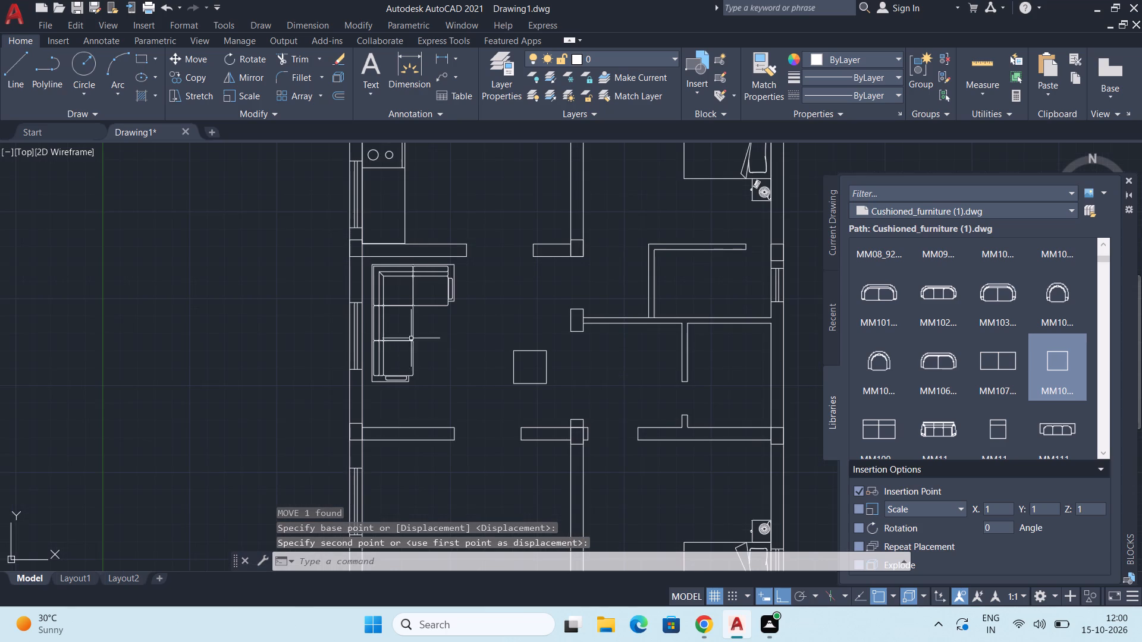
pyautogui.moveTo(435, 366); pyautogui.dragTo(441, 353, button='middle')
pyautogui.click(422, 291)
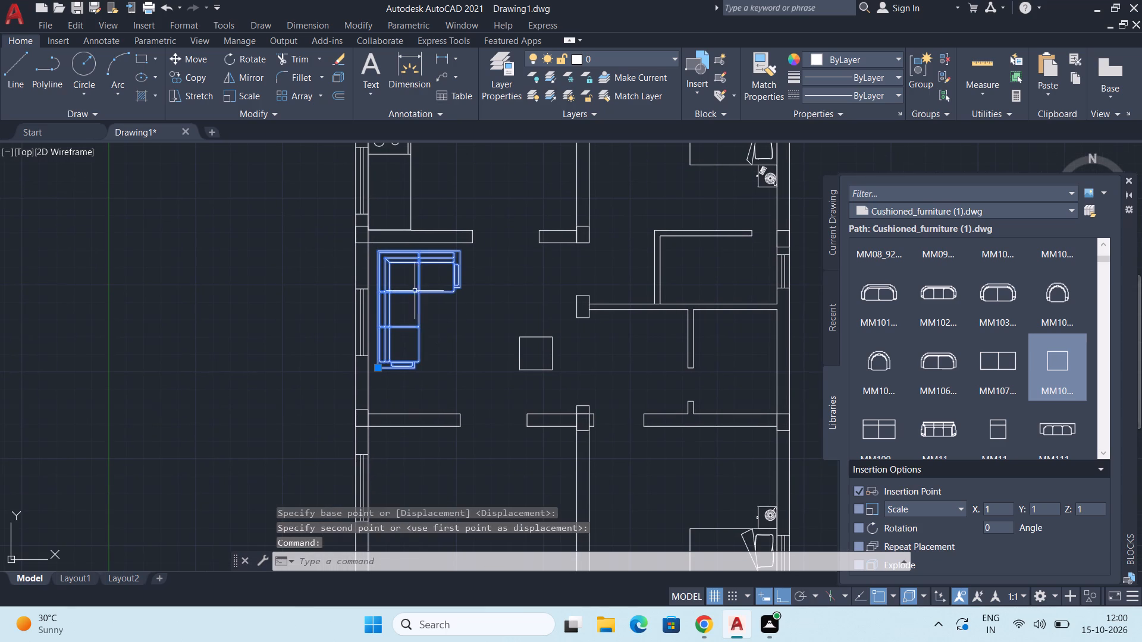
pyautogui.write('SC')
pyautogui.press('Return')
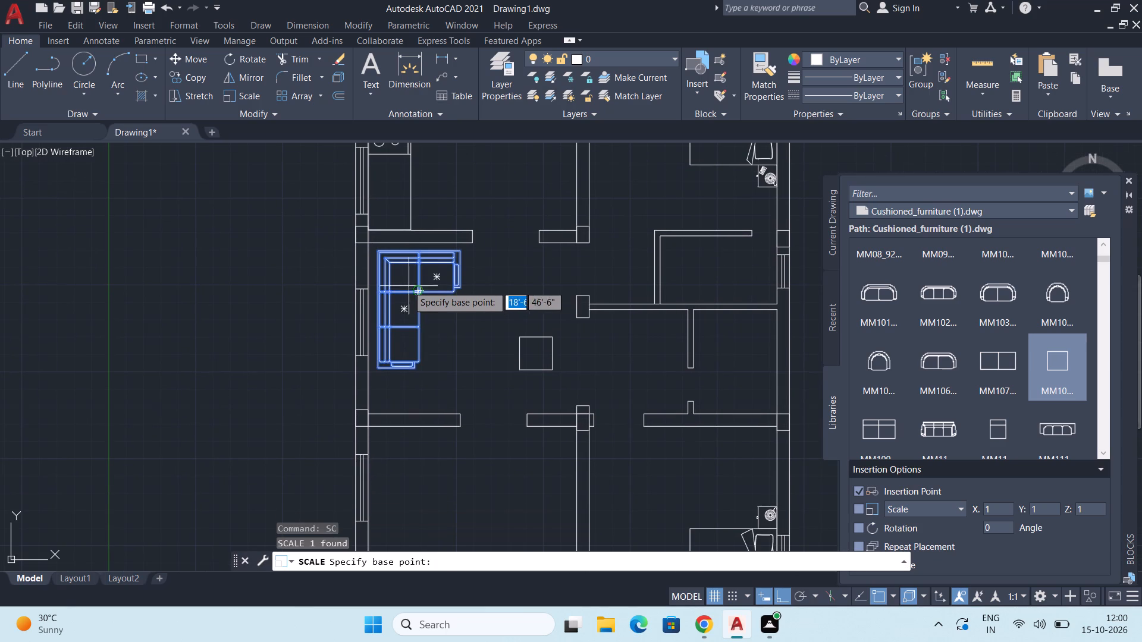
pyautogui.click(375, 248)
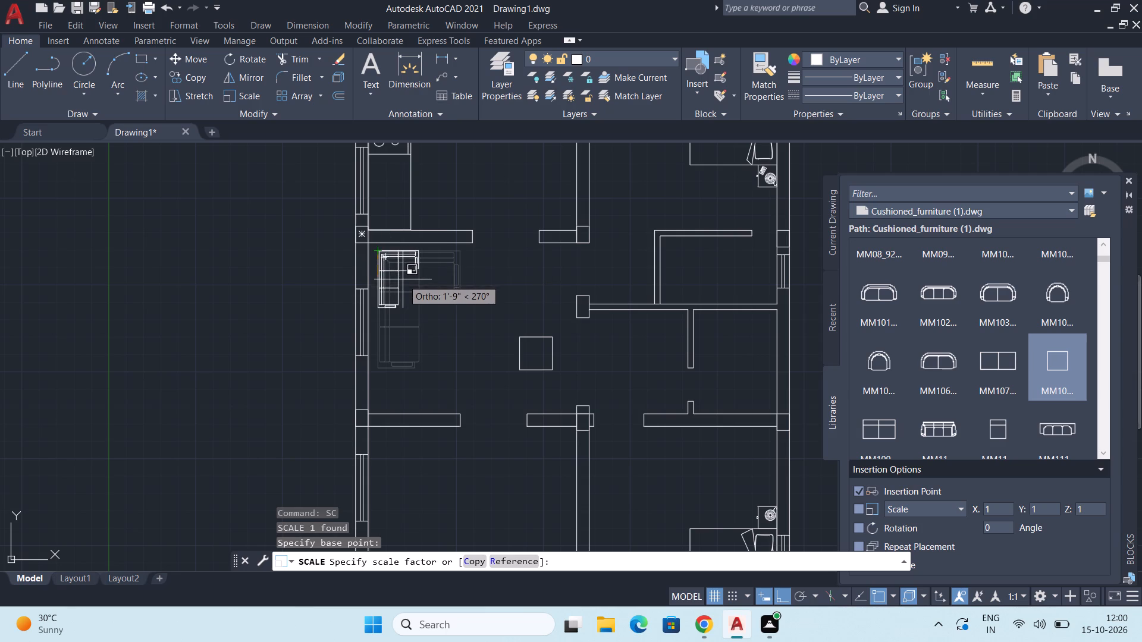
pyautogui.click(406, 285)
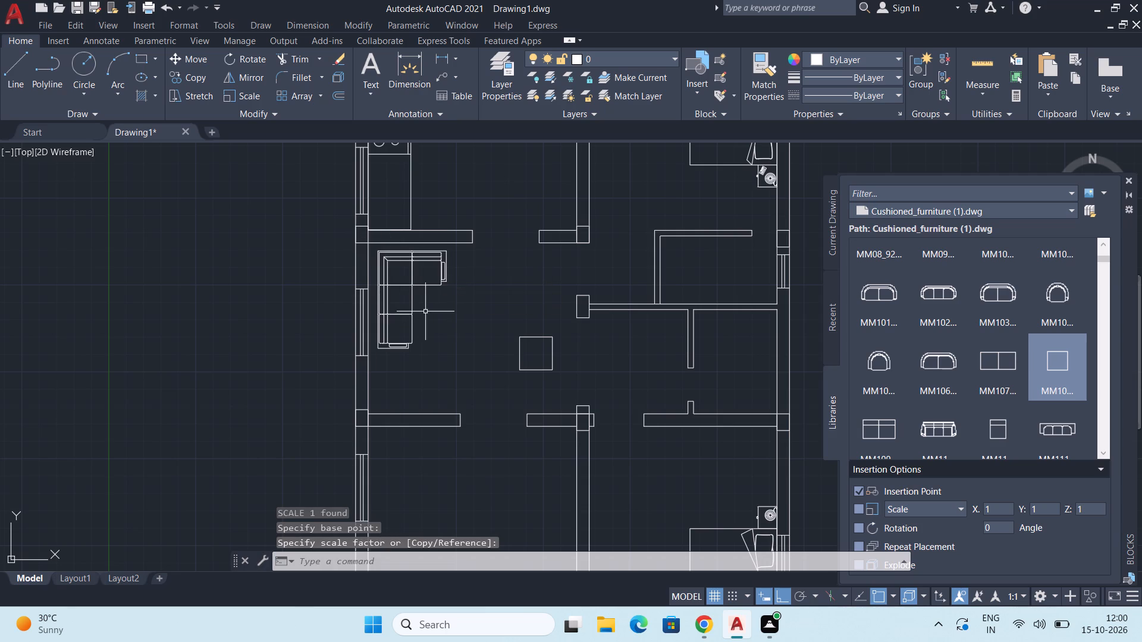
# Move the square table by its upper-left corner to just beside the L-shaped sofa's inner corner, with Ortho off.
pyautogui.click(537, 335)
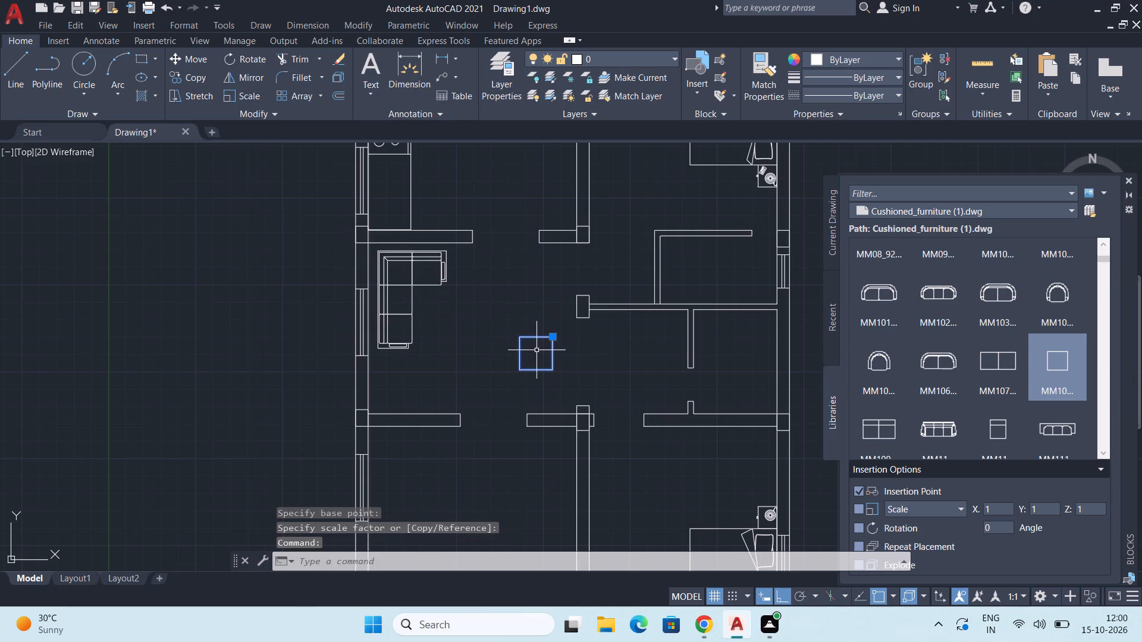
pyautogui.press('m')
pyautogui.press('Return')
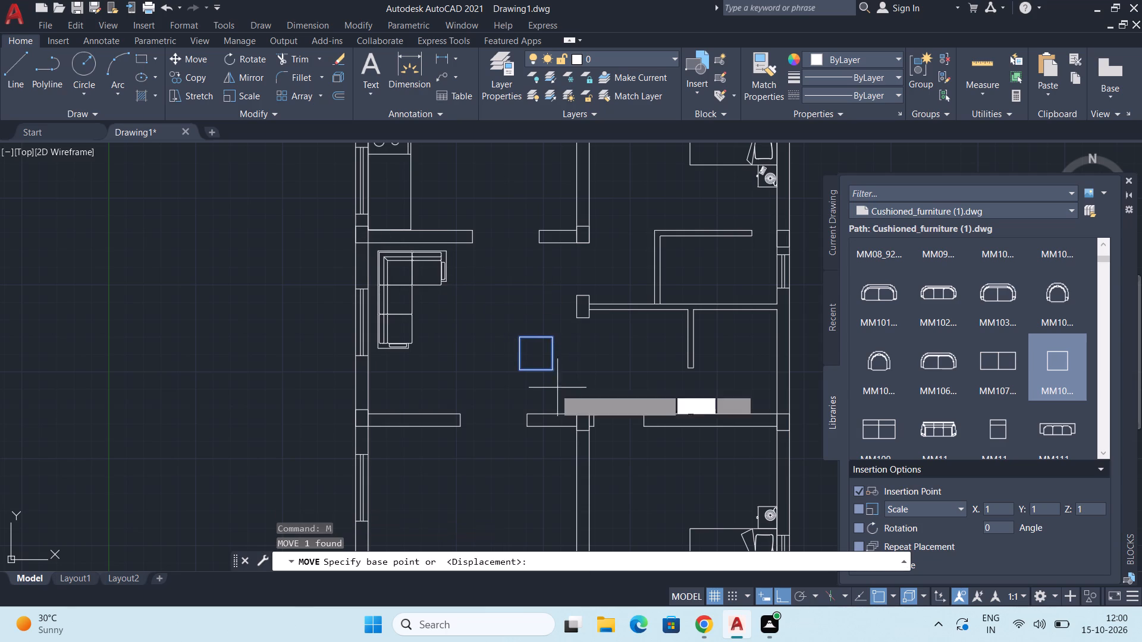
pyautogui.click(517, 336)
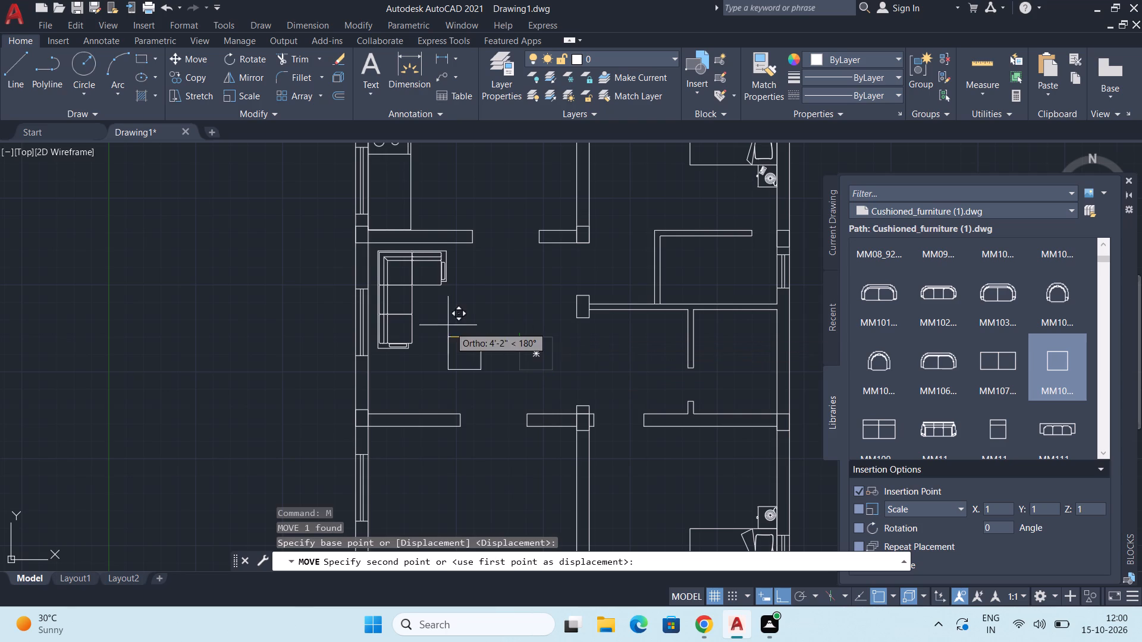
pyautogui.scroll(2, 435, 307)
pyautogui.press('F8')
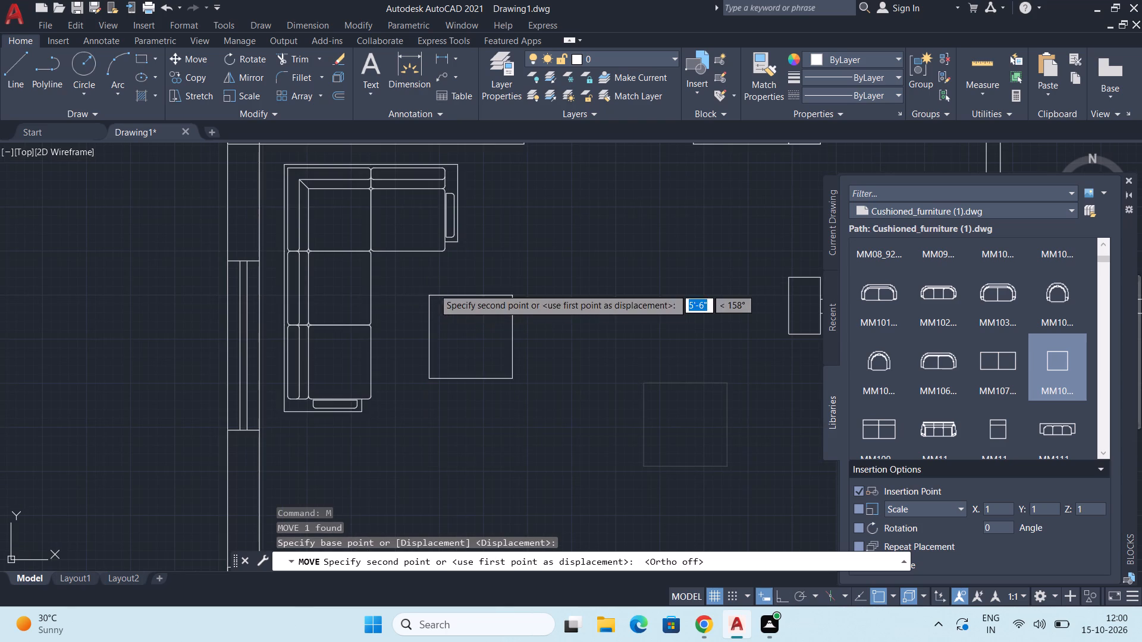
pyautogui.click(400, 294)
# Copy the square table diagonally so the copy's upper-left corner sits at about the original's center, overlapping it.
pyautogui.scroll(-1, 419, 309)
pyautogui.moveTo(426, 335); pyautogui.dragTo(431, 320, button='middle')
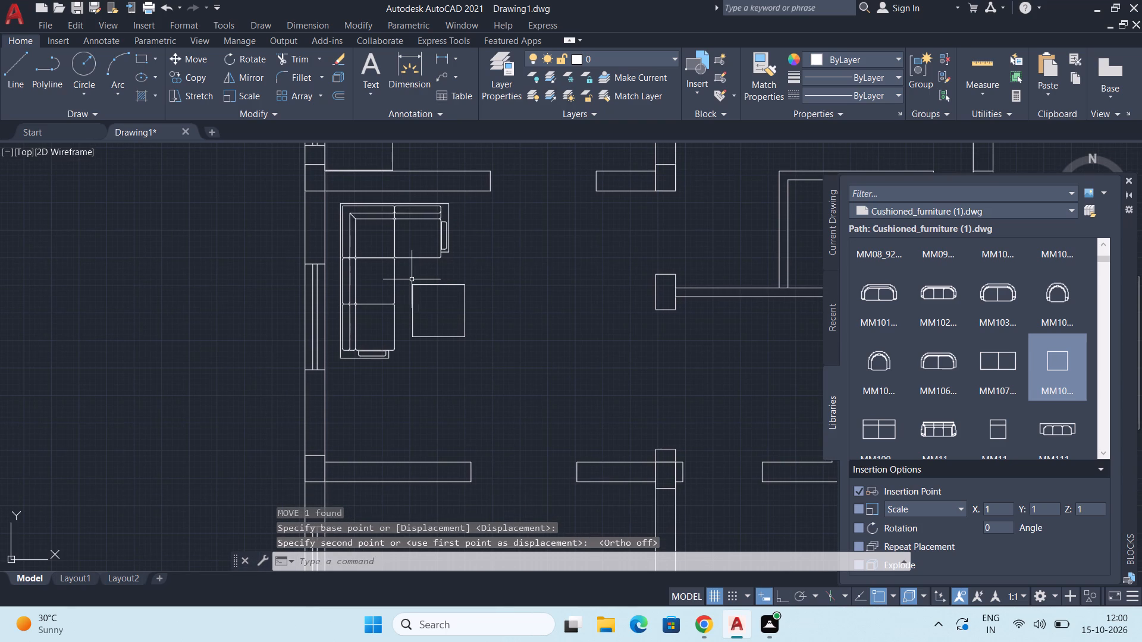
pyautogui.click(408, 279)
pyautogui.click(479, 361)
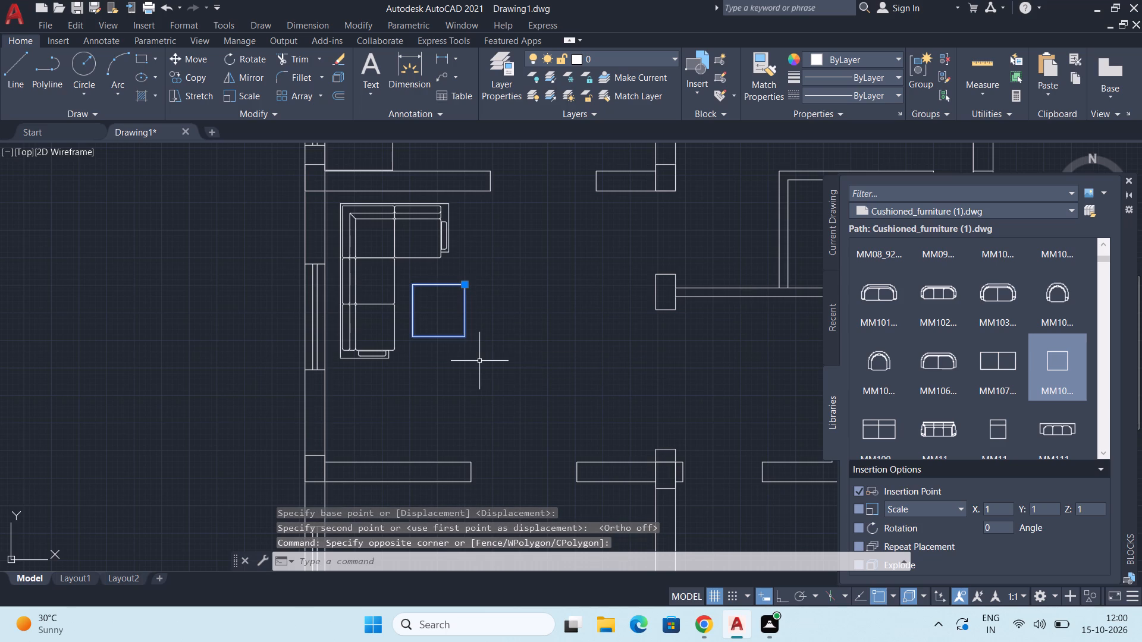
pyautogui.write('CO')
pyautogui.press('Return')
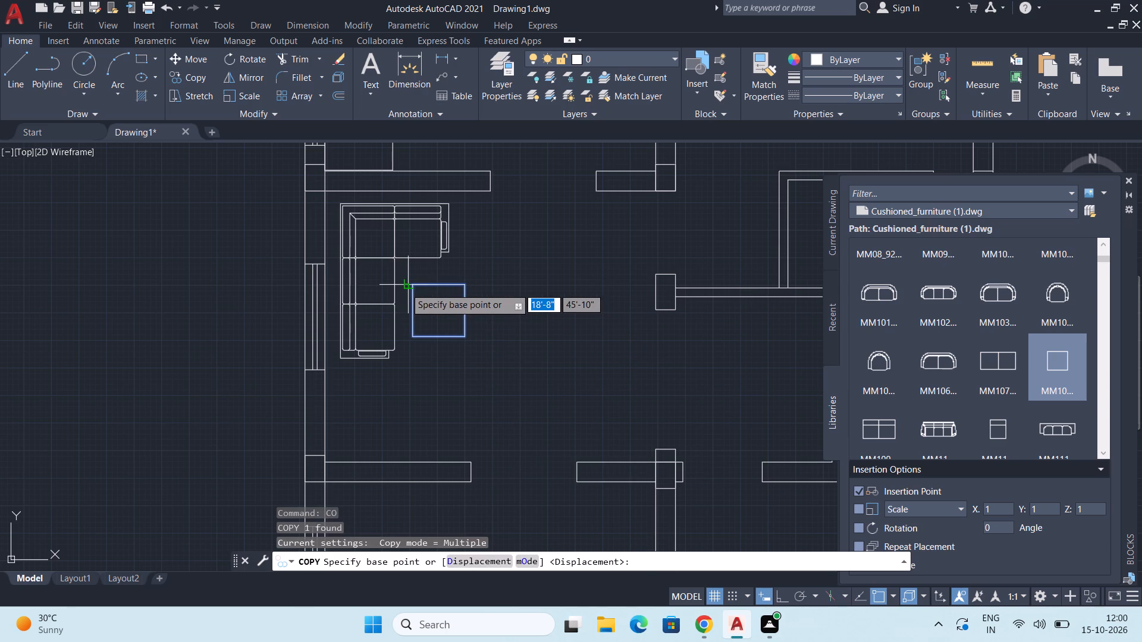
pyautogui.click(412, 287)
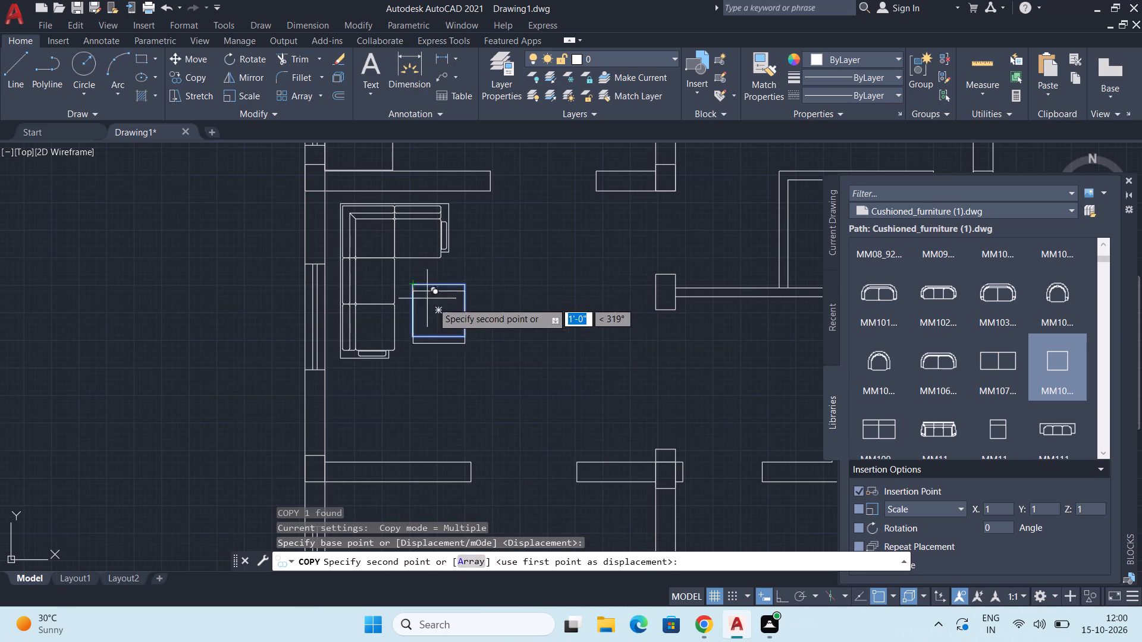
pyautogui.click(435, 309)
pyautogui.scroll(-2, 443, 310)
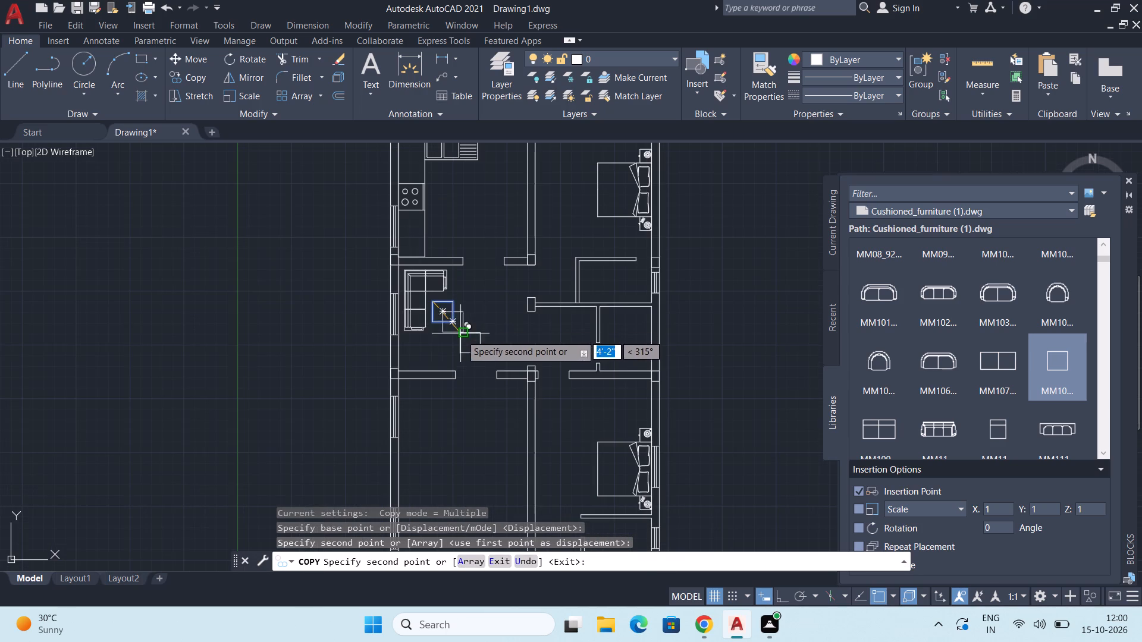
pyautogui.press('Escape')
# Quick-measure the inside width and depth of the plan's lower-right room.
pyautogui.scroll(-2, 482, 331)
pyautogui.moveTo(479, 364); pyautogui.dragTo(487, 360, button='middle')
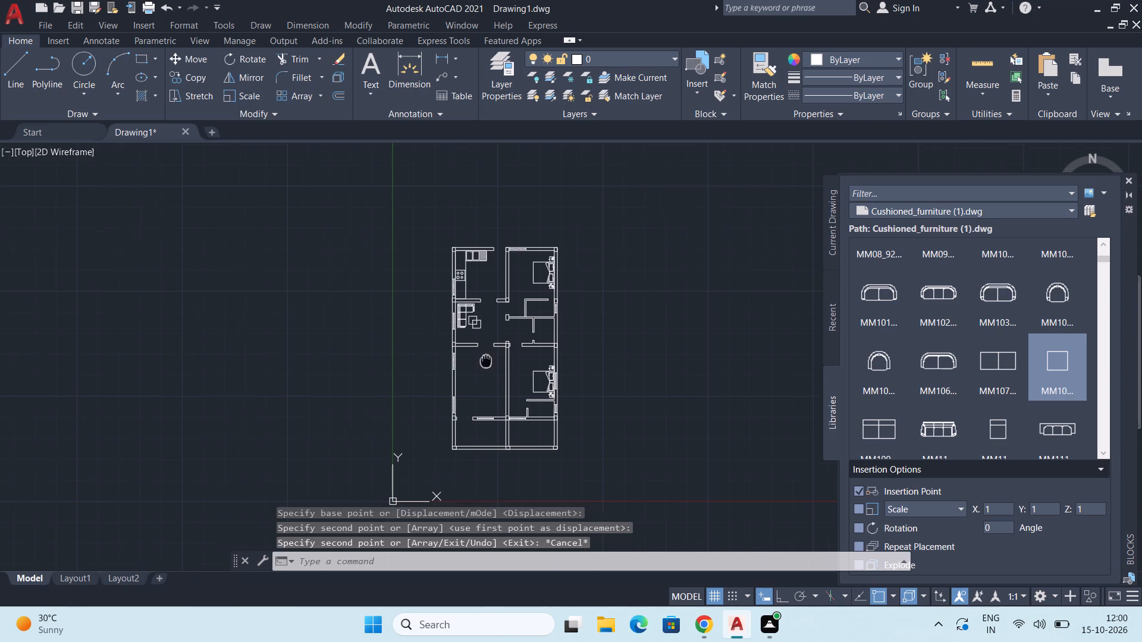
pyautogui.moveTo(487, 360); pyautogui.dragTo(492, 355, button='middle')
pyautogui.moveTo(495, 357); pyautogui.dragTo(506, 319, button='middle')
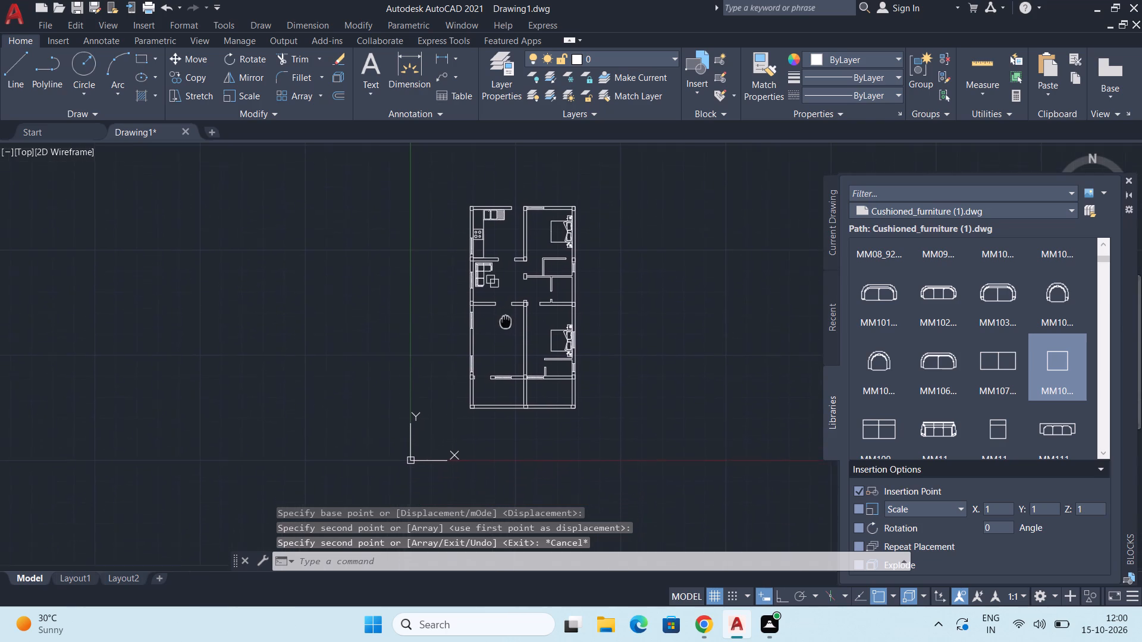
pyautogui.moveTo(506, 319); pyautogui.dragTo(509, 281, button='middle')
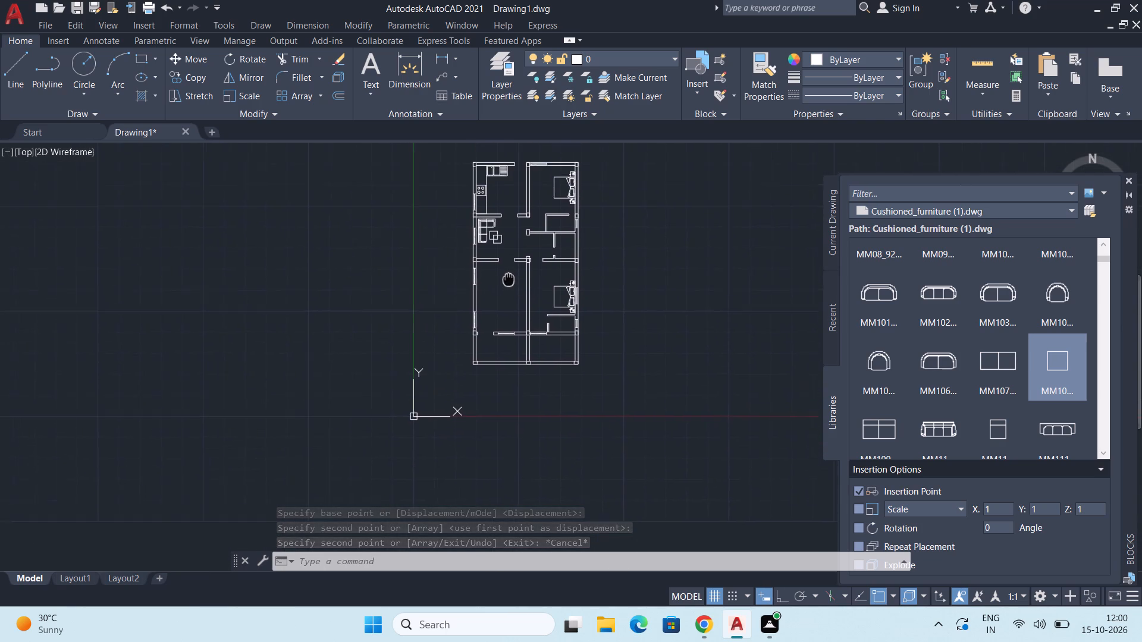
pyautogui.moveTo(509, 281); pyautogui.dragTo(504, 326, button='middle')
pyautogui.scroll(1, 542, 298)
pyautogui.moveTo(534, 411); pyautogui.dragTo(547, 361, button='middle')
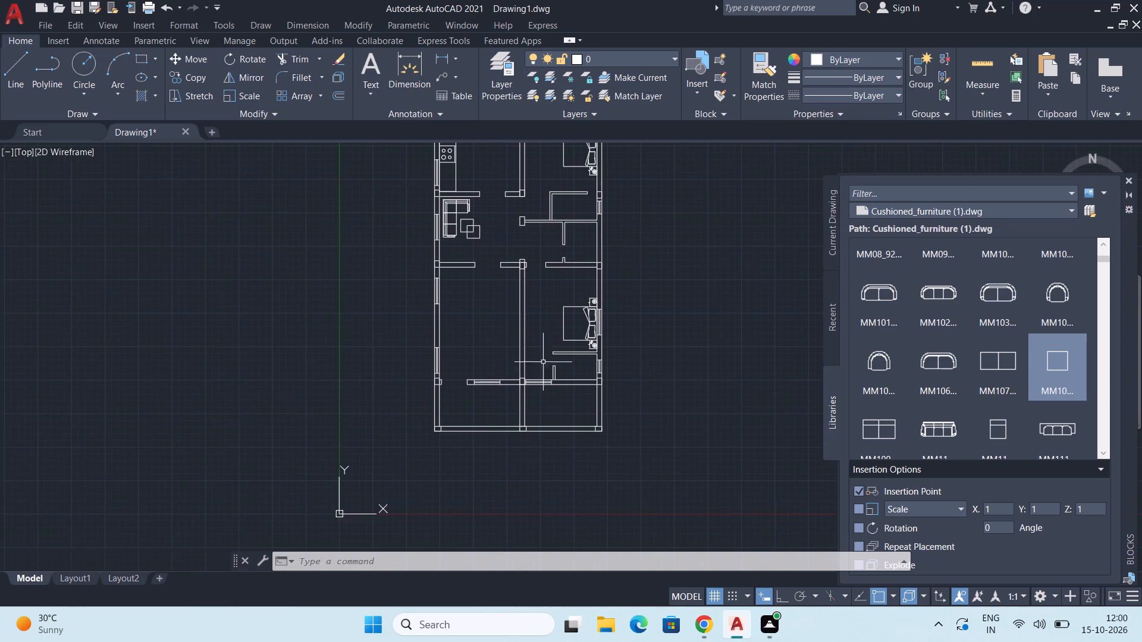
pyautogui.scroll(2, 537, 388)
pyautogui.moveTo(564, 431); pyautogui.dragTo(476, 343, button='middle')
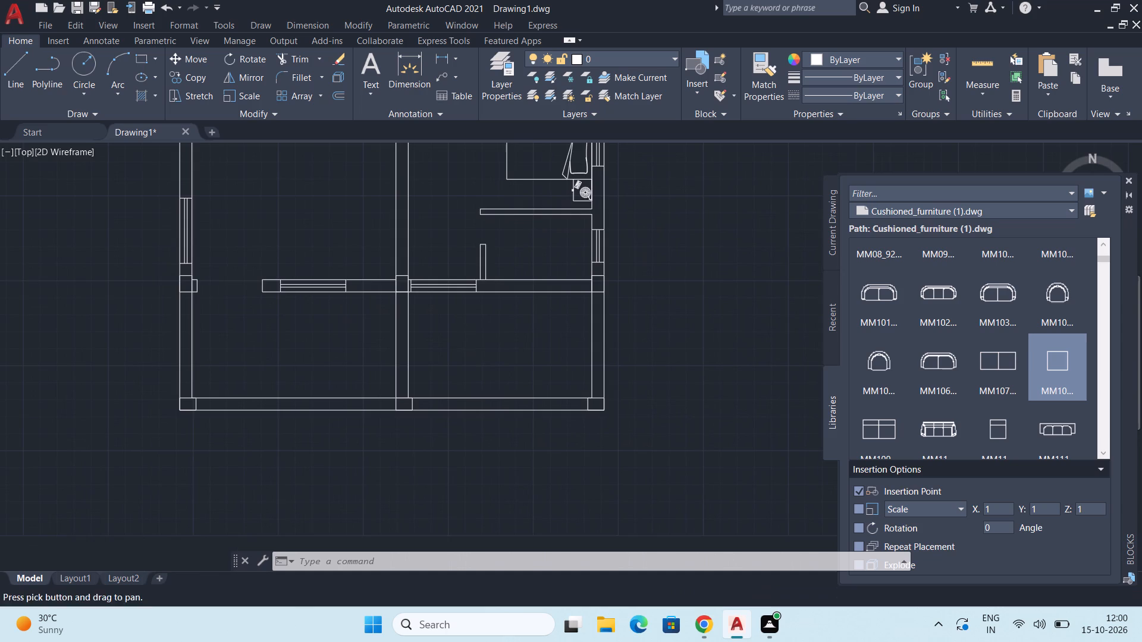
pyautogui.scroll(1, 460, 366)
pyautogui.moveTo(450, 376); pyautogui.dragTo(459, 369, button='middle')
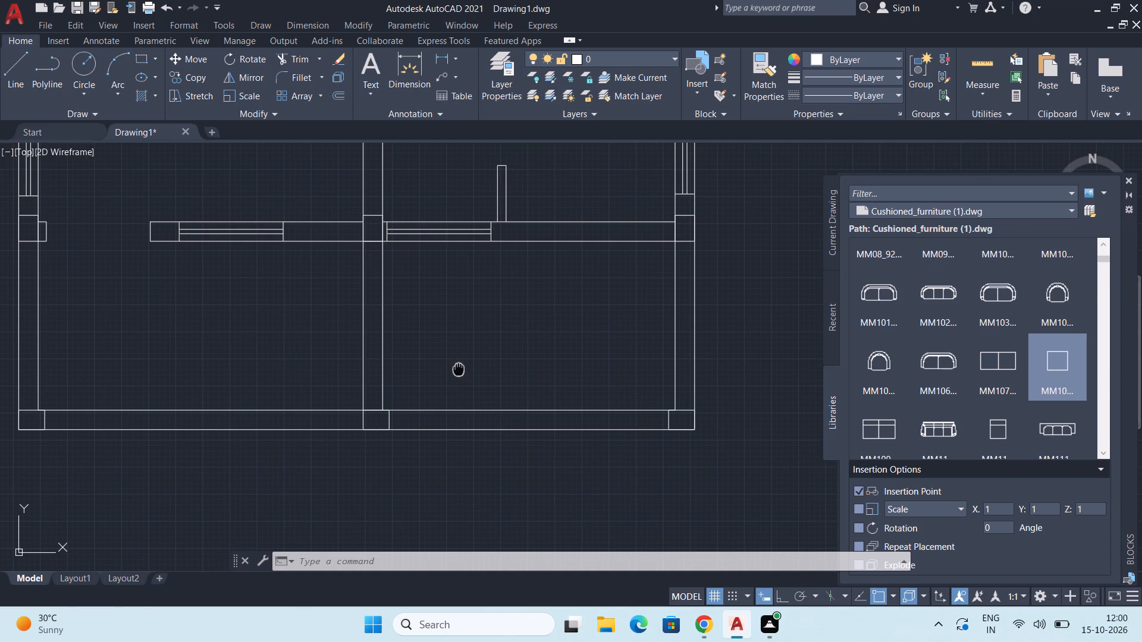
pyautogui.moveTo(459, 369); pyautogui.dragTo(460, 388, button='middle')
pyautogui.middleClick(462, 388)
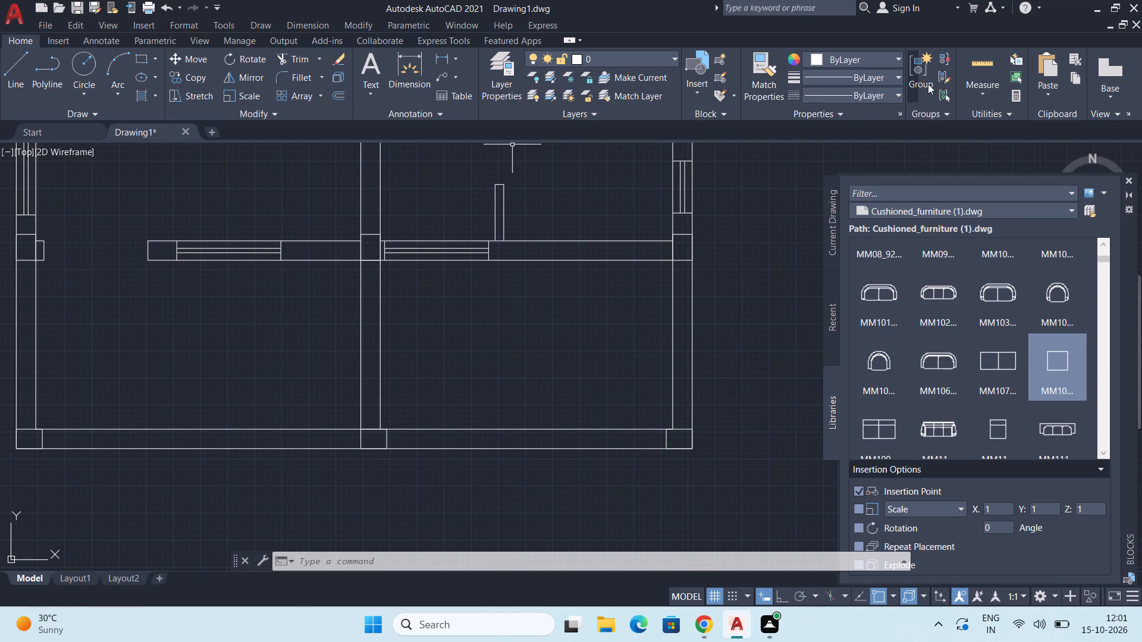
pyautogui.click(987, 64)
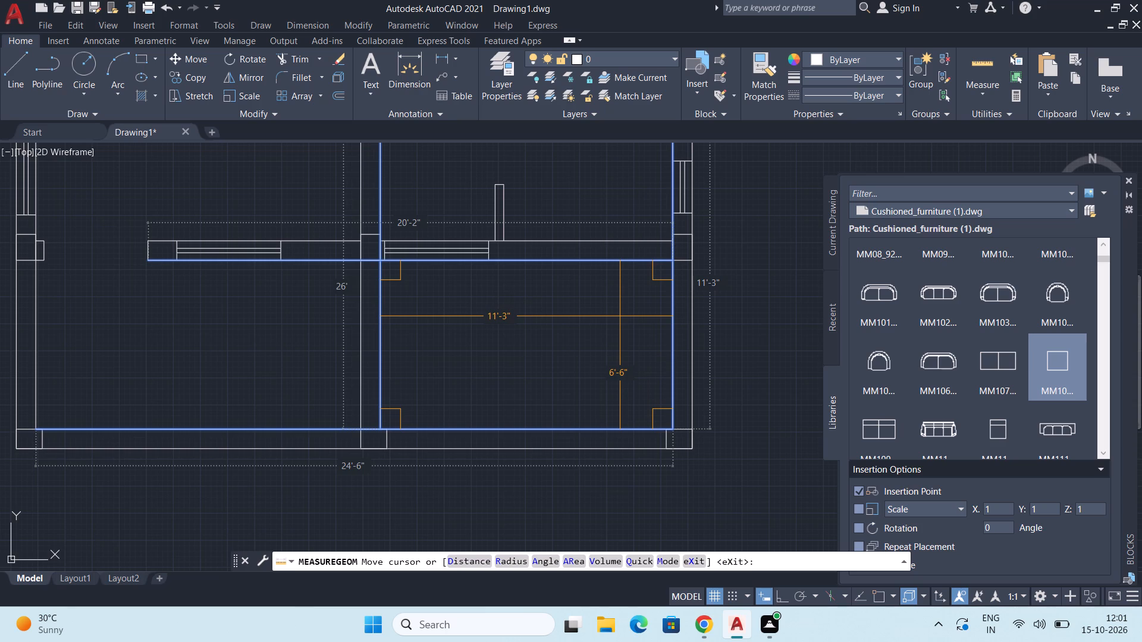
pyautogui.press('Escape')
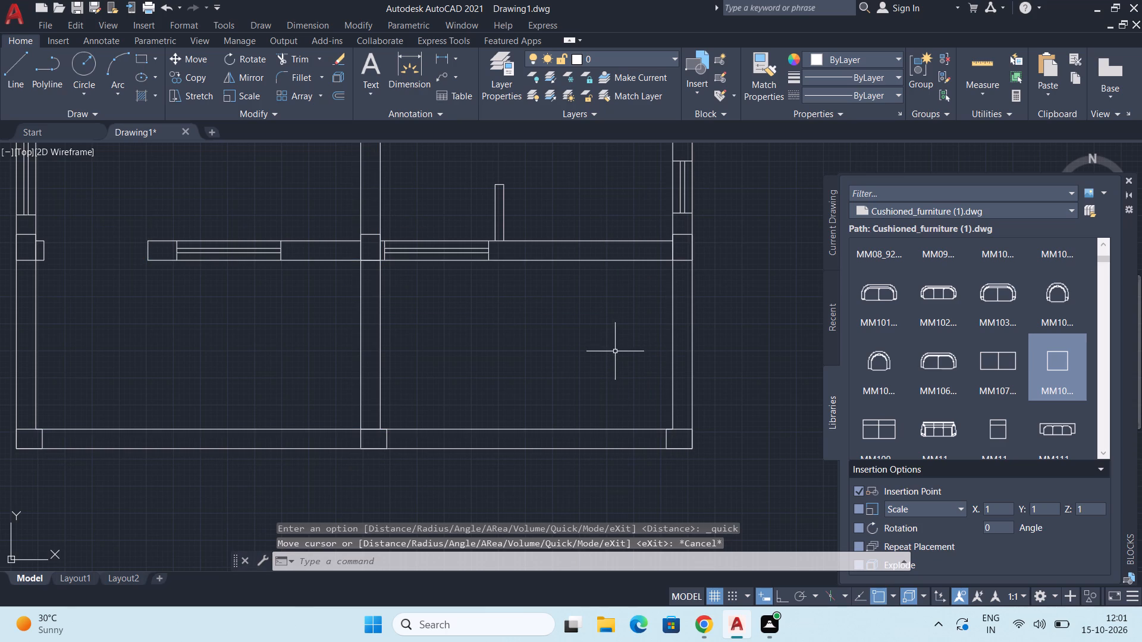
# With Ortho on, draw a 3' line leftward from the lower-right room's upper-right inner corner, continued vertically down to the bottom wall.
pyautogui.middleClick(622, 338)
pyautogui.press('l')
pyautogui.press('Return')
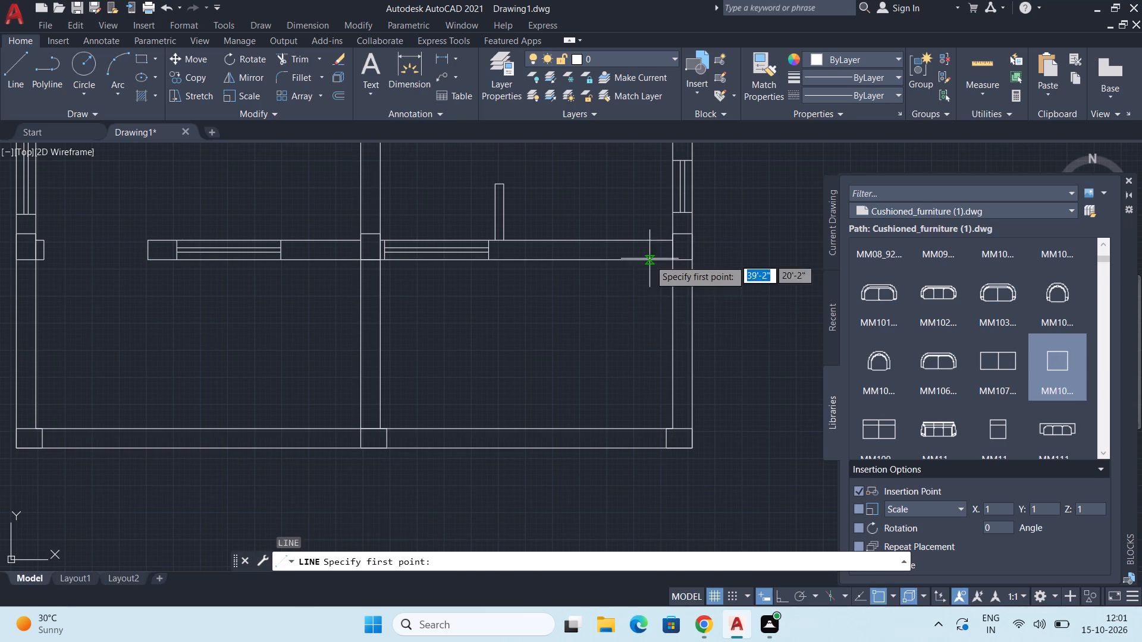
pyautogui.scroll(1, 644, 273)
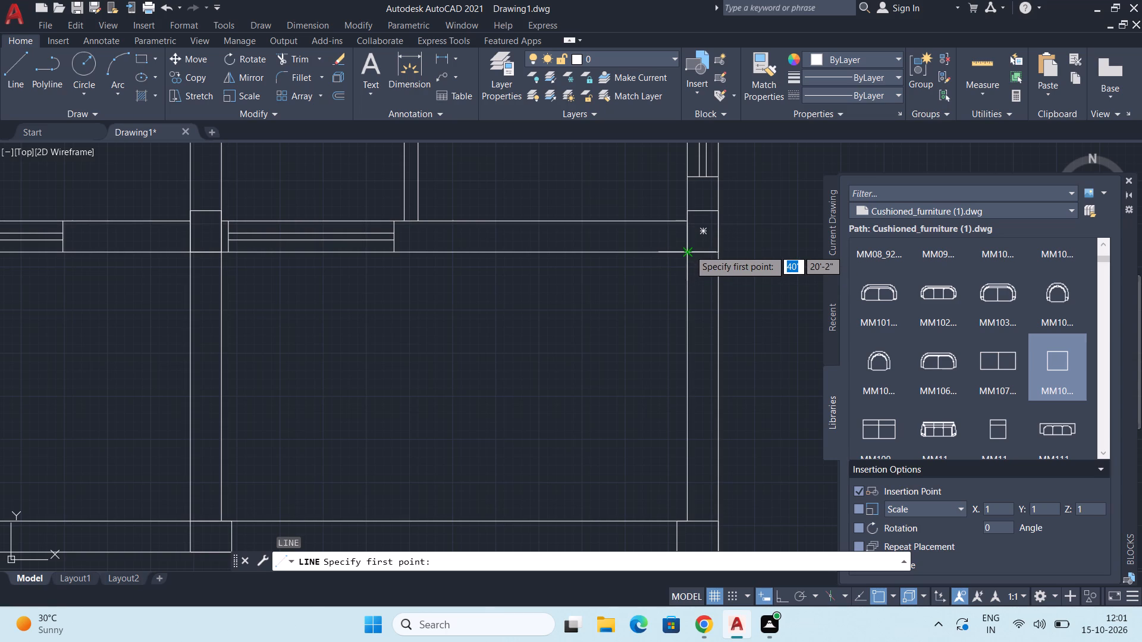
pyautogui.click(689, 250)
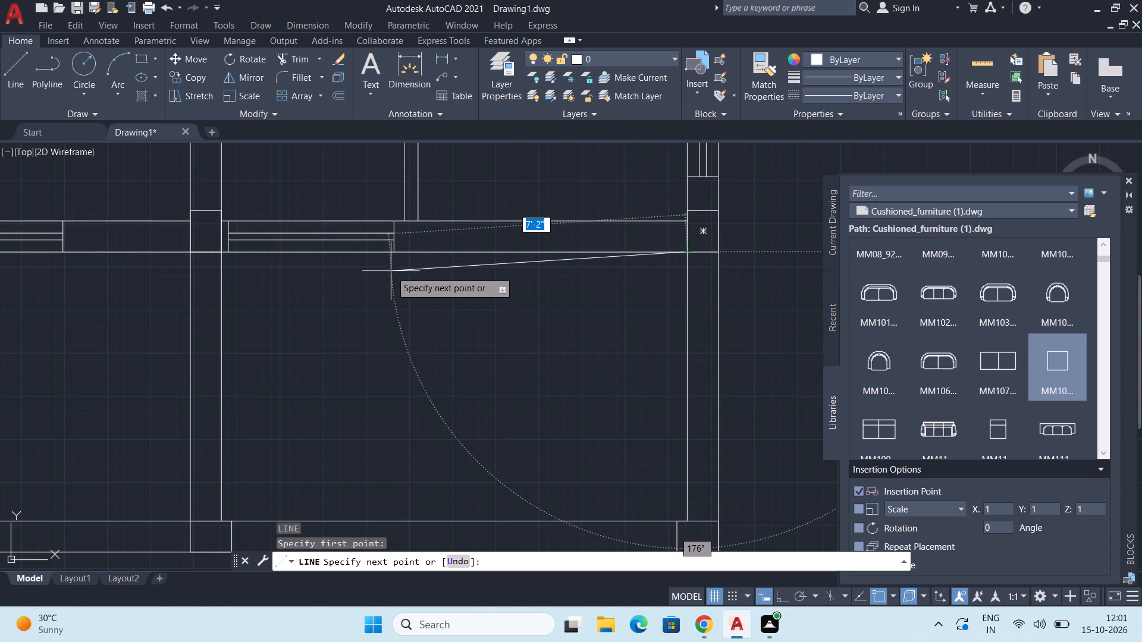
pyautogui.press('F8')
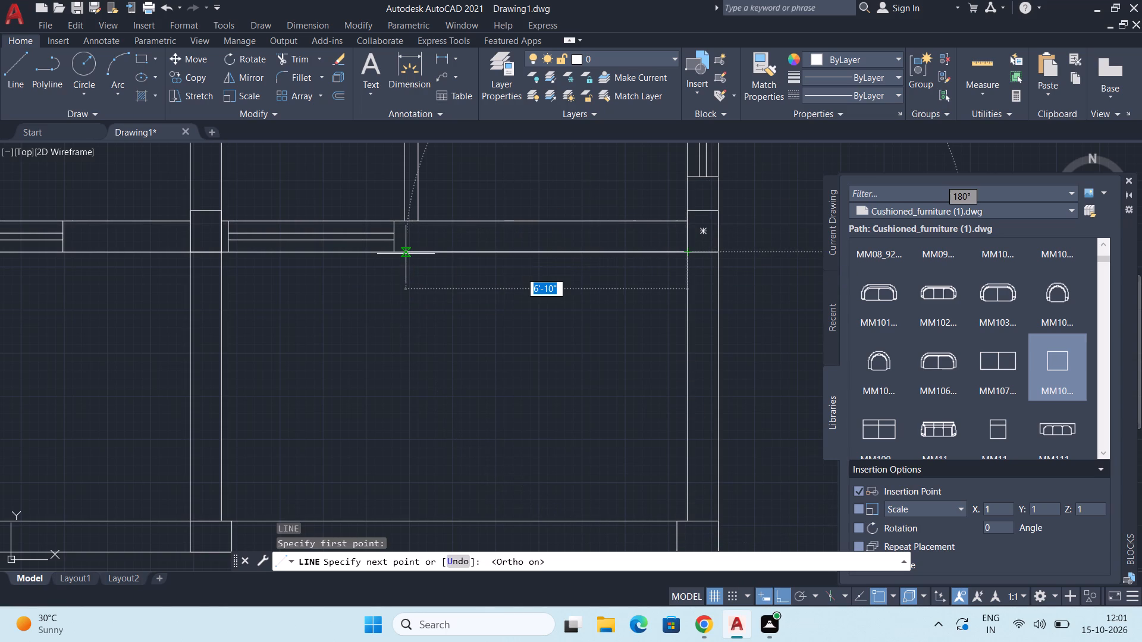
pyautogui.write("3'")
pyautogui.press('Return')
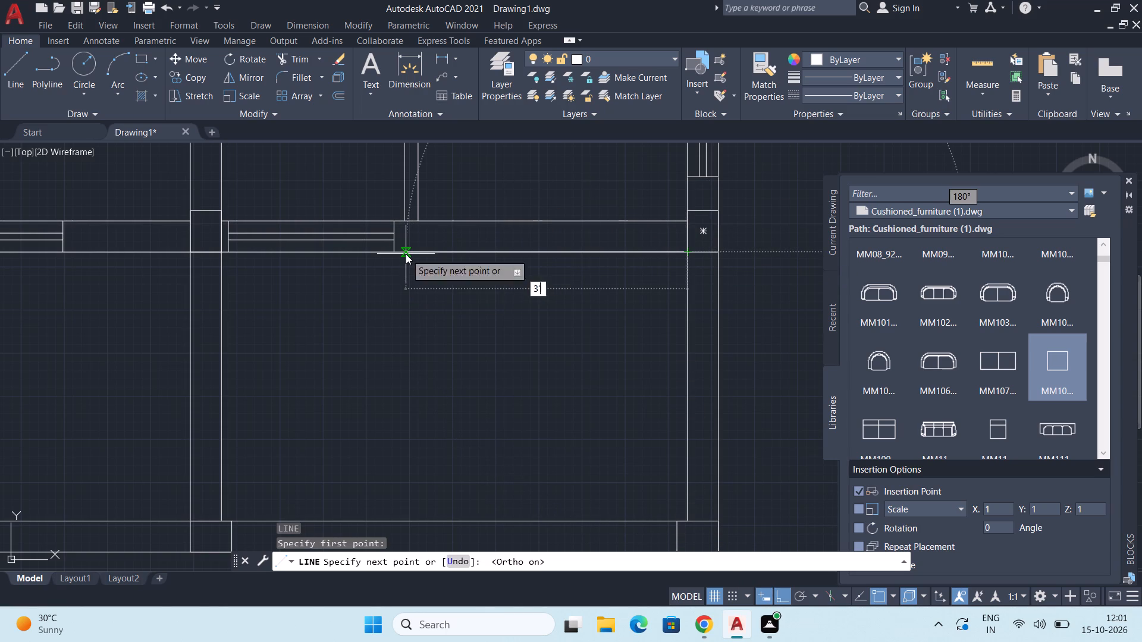
pyautogui.scroll(-1, 497, 372)
pyautogui.moveTo(511, 391); pyautogui.dragTo(521, 321, button='middle')
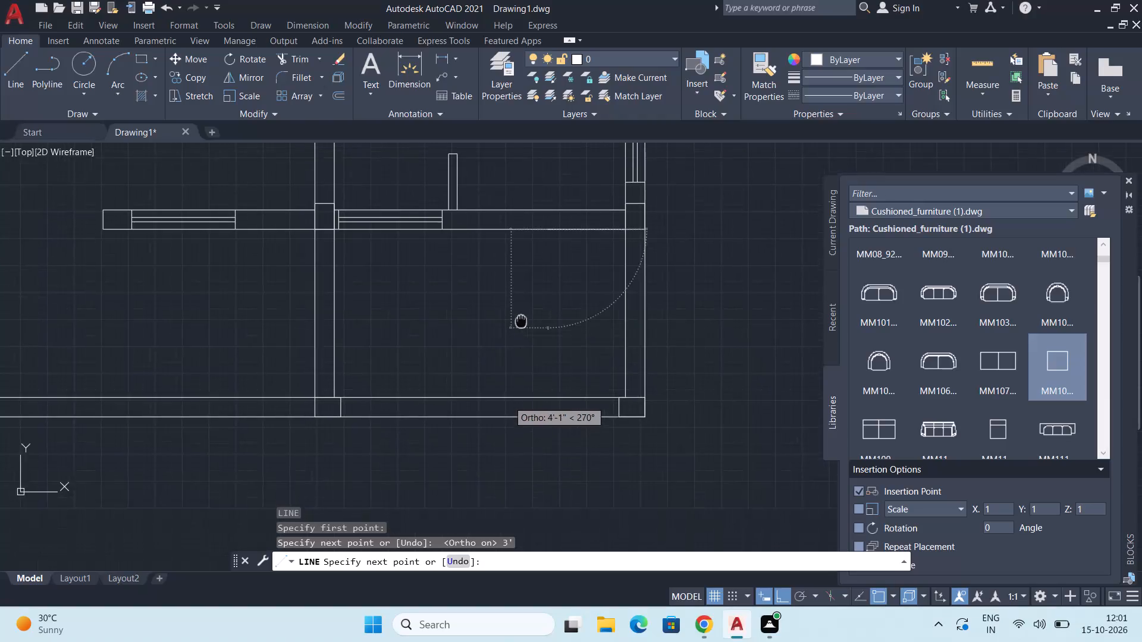
pyautogui.click(545, 397)
pyautogui.press('Escape')
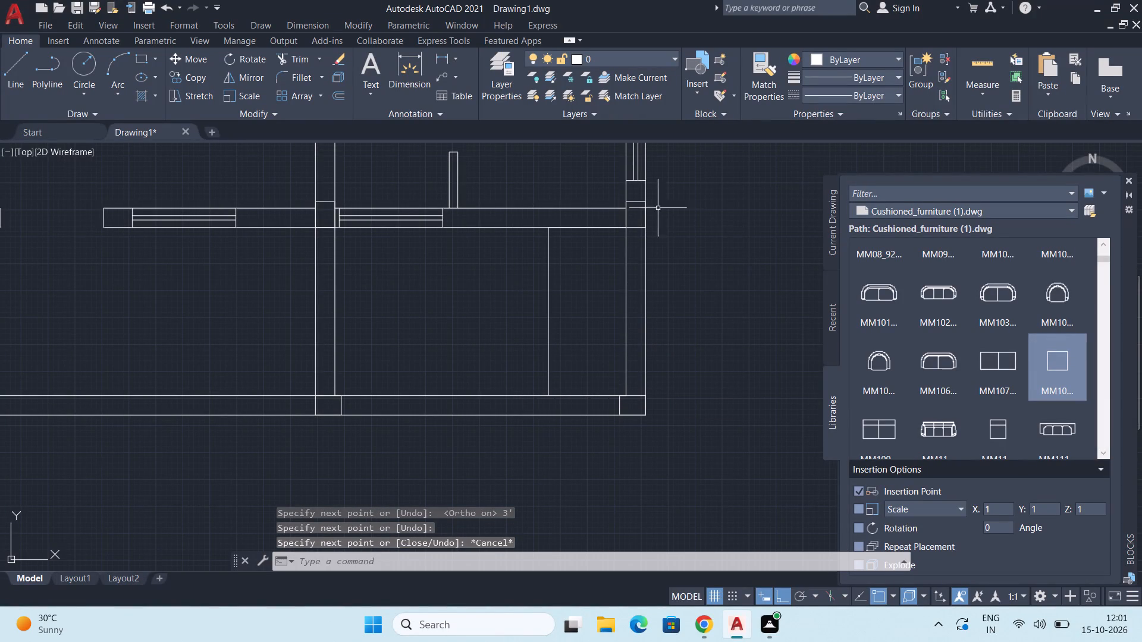
# Delete the 3' horizontal guide line along the lower-right room's upper wall.
pyautogui.click(601, 227)
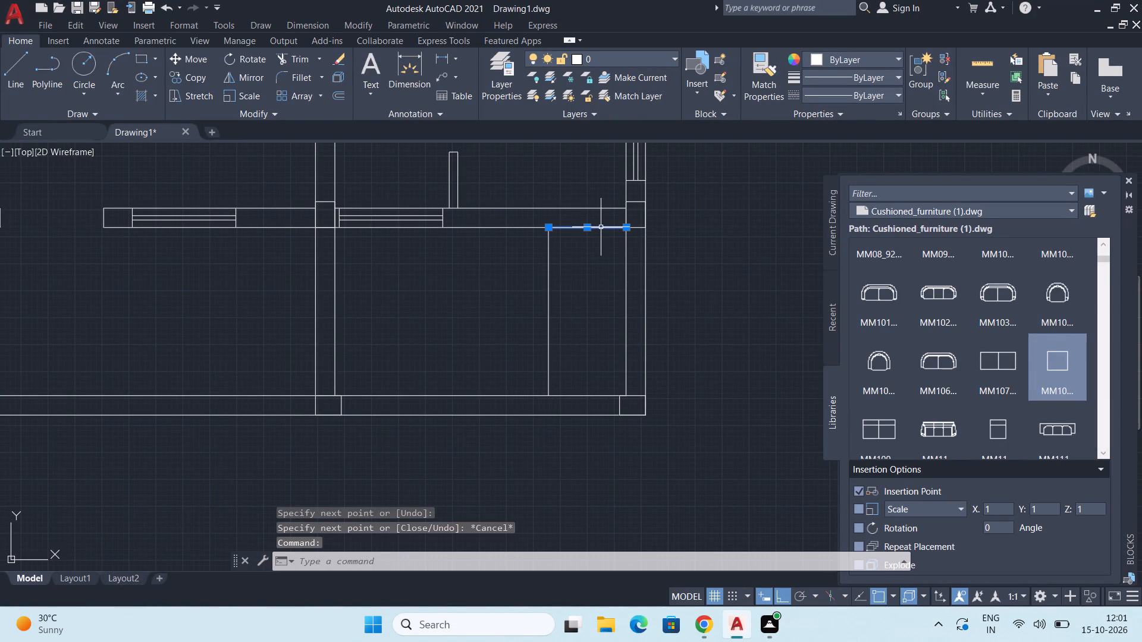
pyautogui.press('Delete')
# Offset the vertical line in the lower-right room leftward at 10" spacing to make the first four stair tread lines.
pyautogui.scroll(-1, 572, 297)
pyautogui.moveTo(572, 300); pyautogui.dragTo(626, 241, button='middle')
pyautogui.write('OFF')
pyautogui.press('Return')
pyautogui.write('10"')
pyautogui.press('Return')
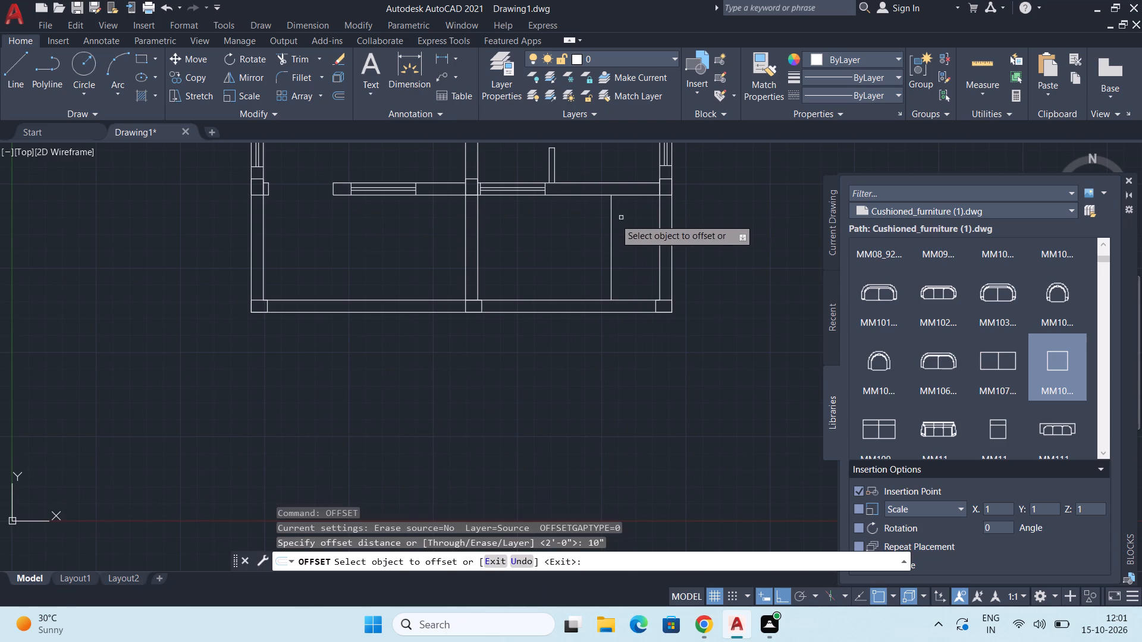
pyautogui.click(611, 233)
pyautogui.click(588, 241)
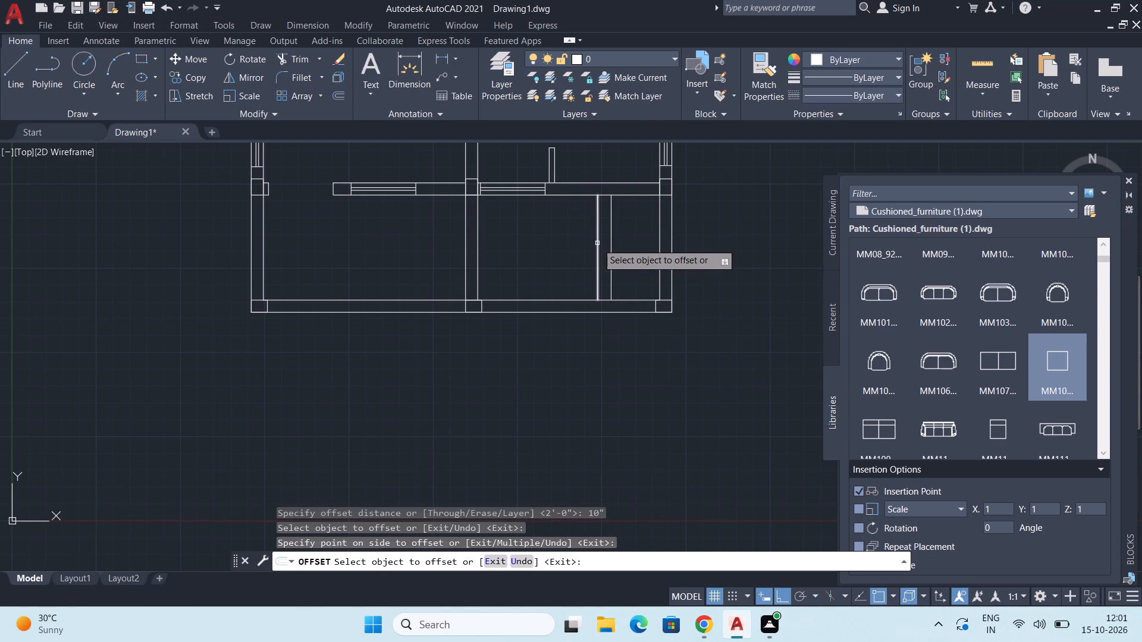
pyautogui.click(597, 245)
pyautogui.click(585, 250)
pyautogui.click(585, 245)
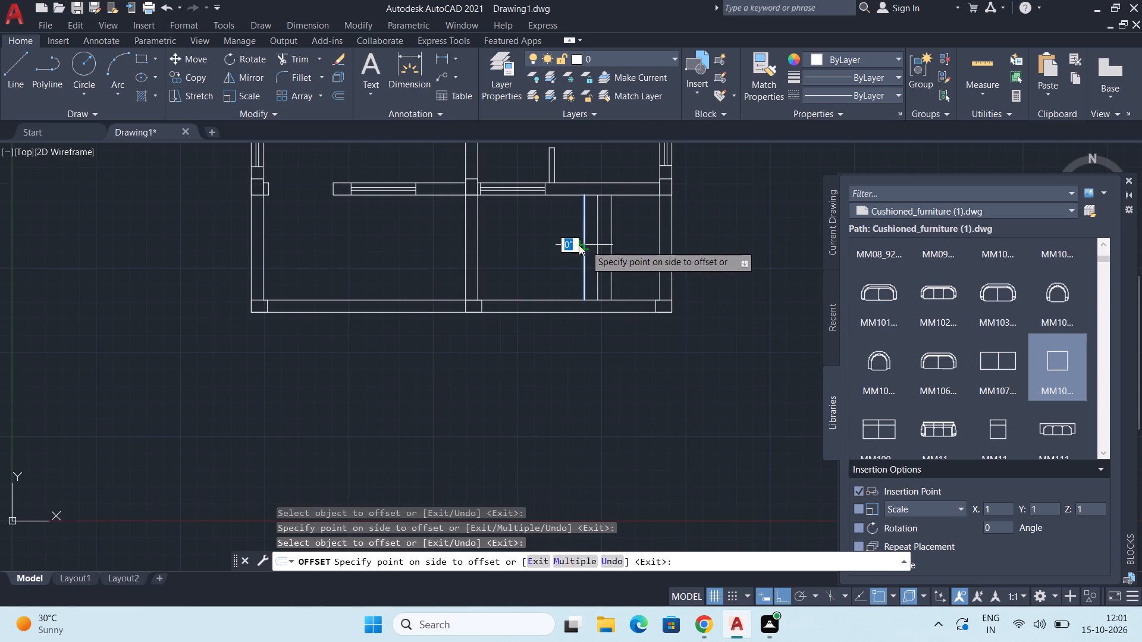
pyautogui.click(557, 245)
pyautogui.click(570, 247)
pyautogui.click(551, 247)
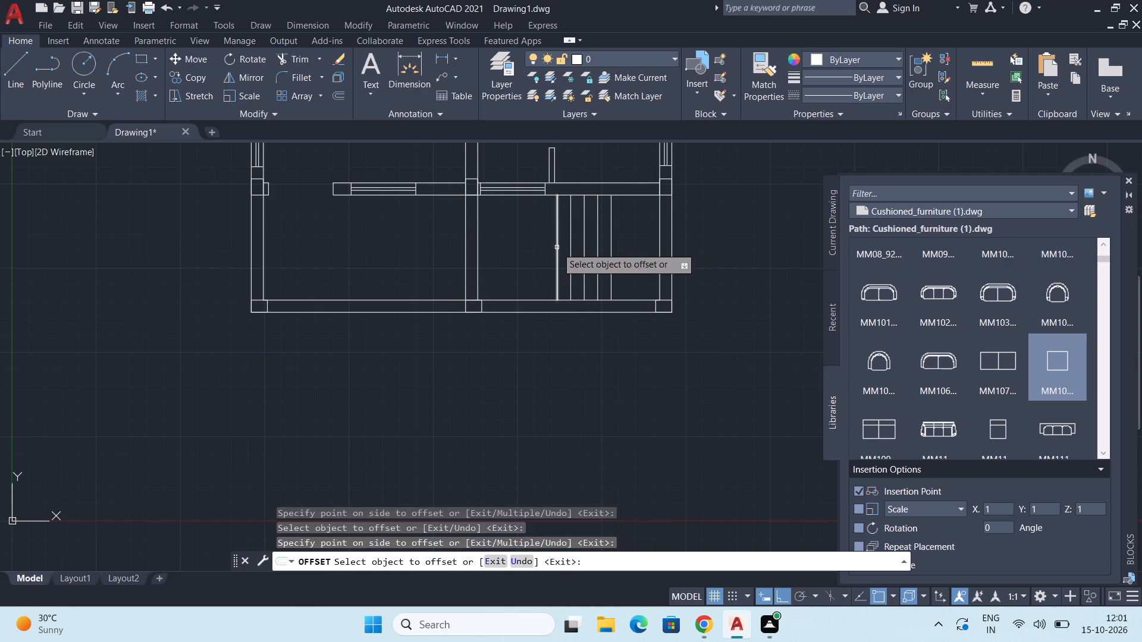
# Offset five more stair tread lines leftward at 10" spacing, ending beside the lower-right room's left wall.
pyautogui.click(557, 247)
pyautogui.click(534, 249)
pyautogui.click(546, 253)
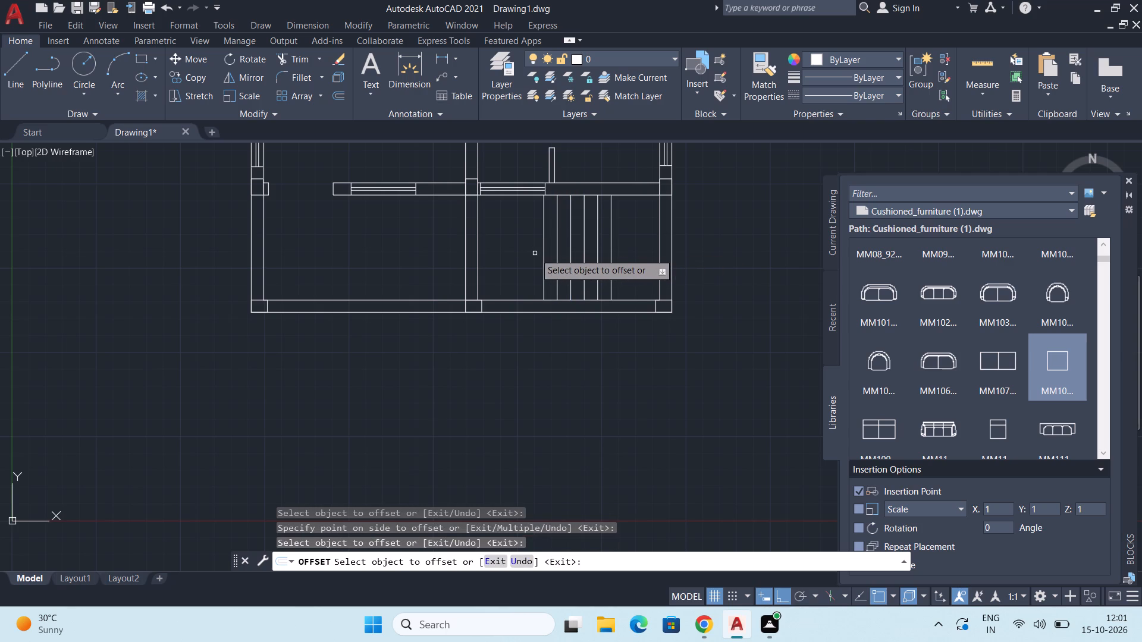
pyautogui.click(544, 264)
pyautogui.moveTo(522, 260); pyautogui.dragTo(531, 256)
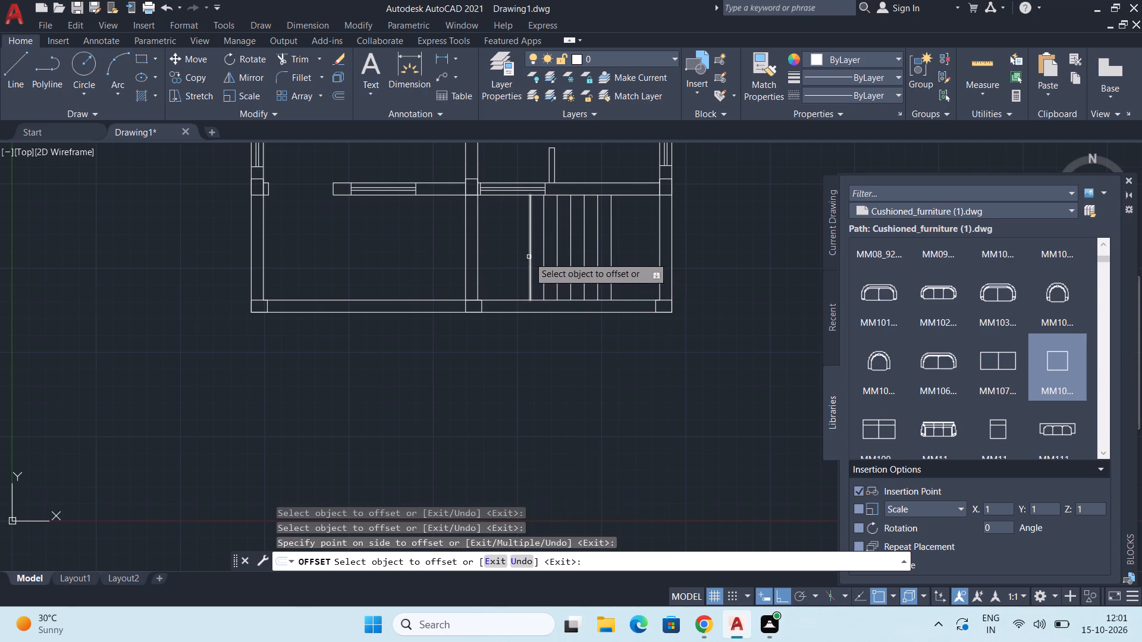
pyautogui.click(529, 257)
pyautogui.click(520, 256)
pyautogui.click(515, 254)
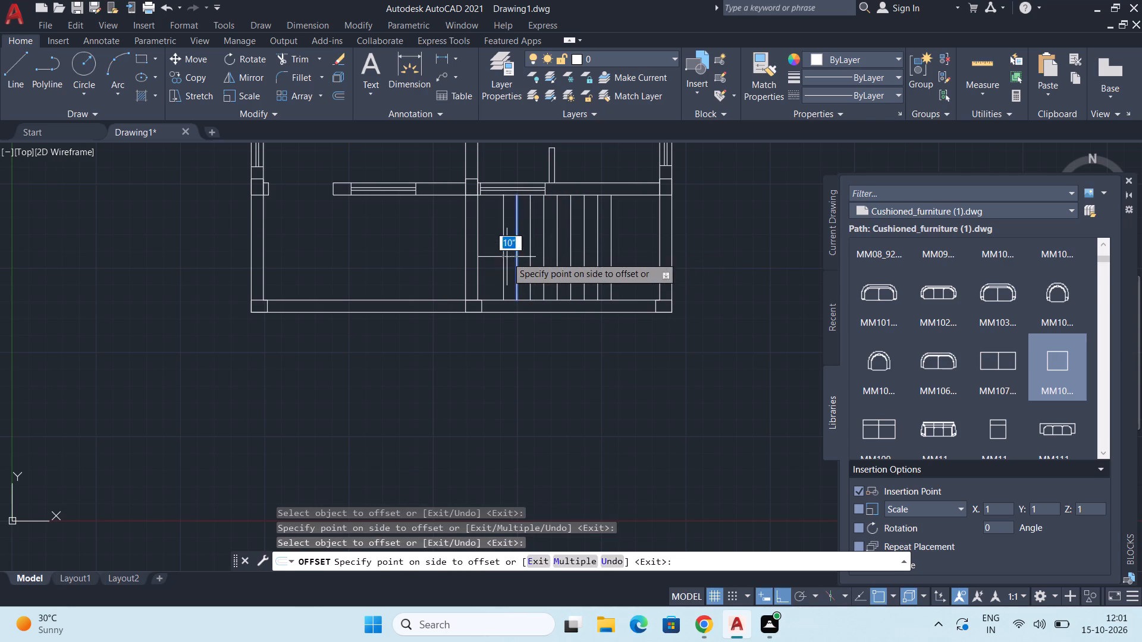
pyautogui.click(507, 257)
pyautogui.click(504, 253)
pyautogui.click(492, 253)
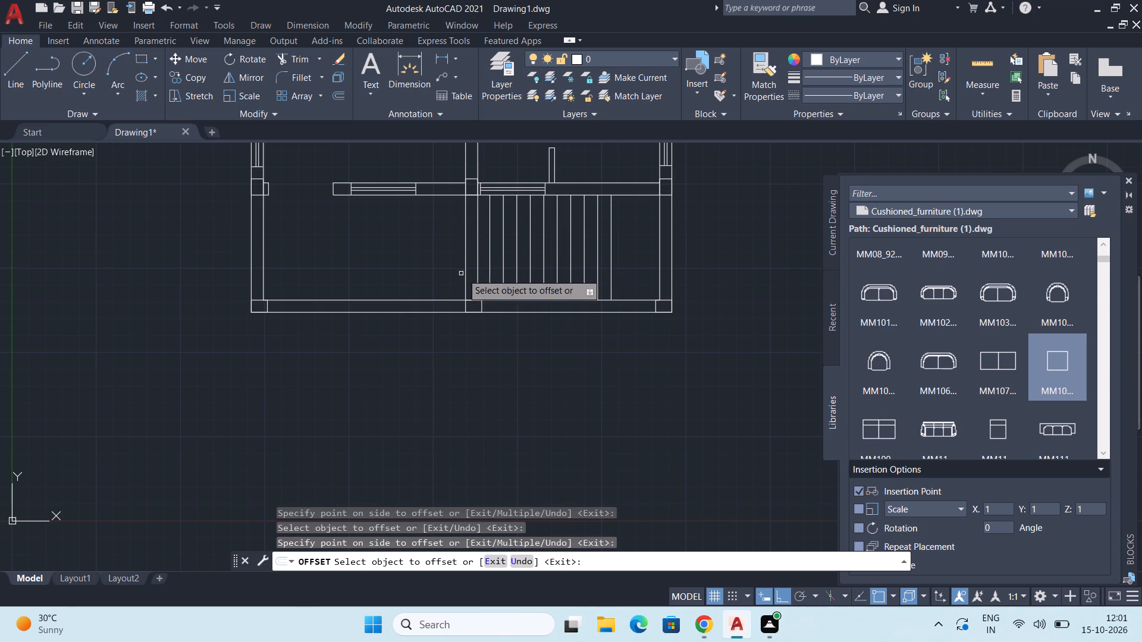
pyautogui.scroll(1, 493, 250)
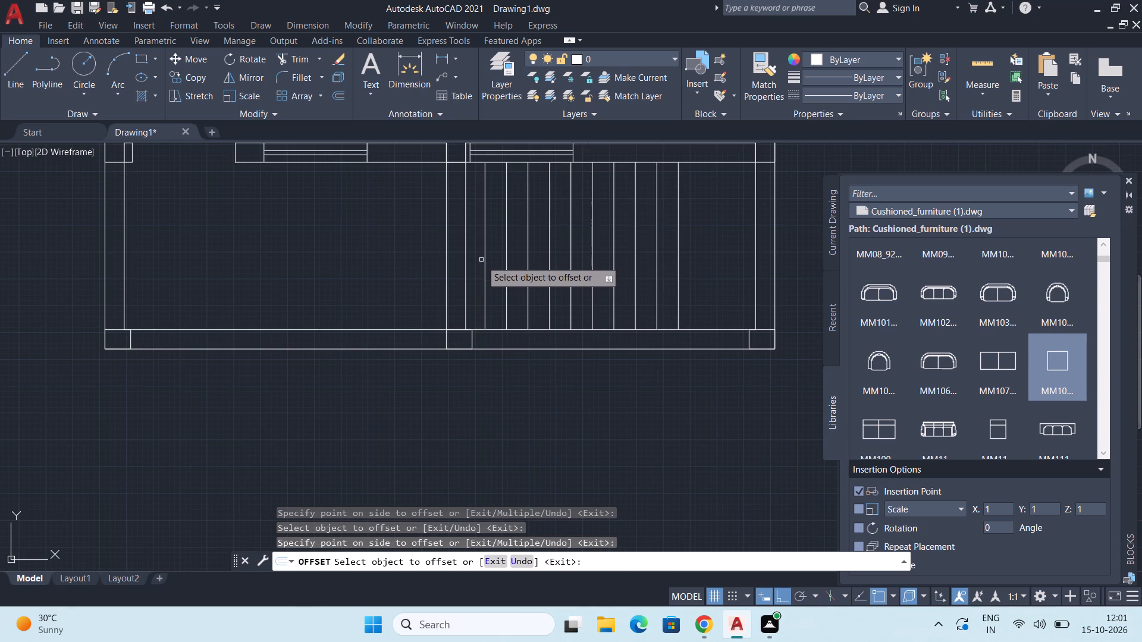
# Draw a horizontal line from the midpoint of the leftmost stair tread to the inner face of the lower-right room's right wall.
pyautogui.moveTo(479, 272); pyautogui.dragTo(479, 265, button='middle')
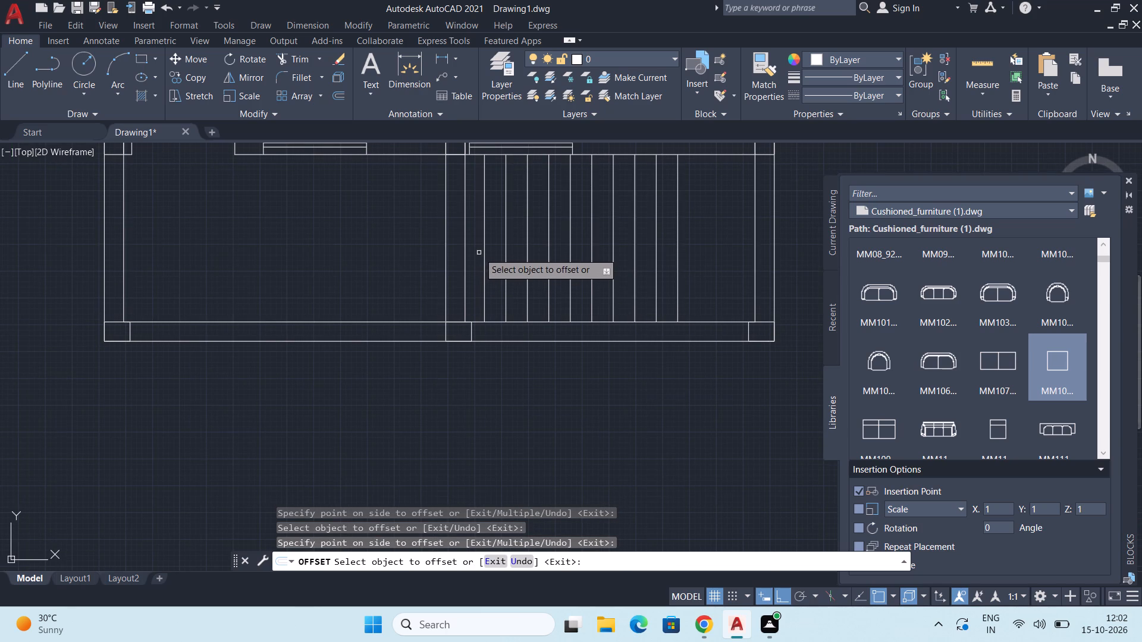
pyautogui.scroll(-1, 481, 250)
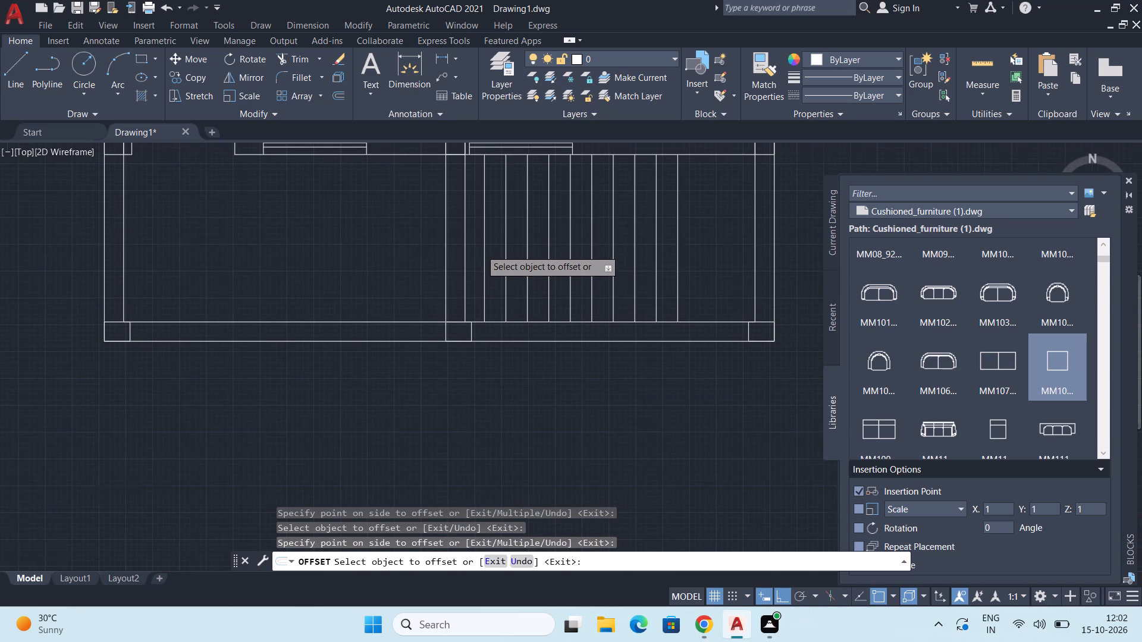
pyautogui.moveTo(491, 262); pyautogui.dragTo(477, 256, button='middle')
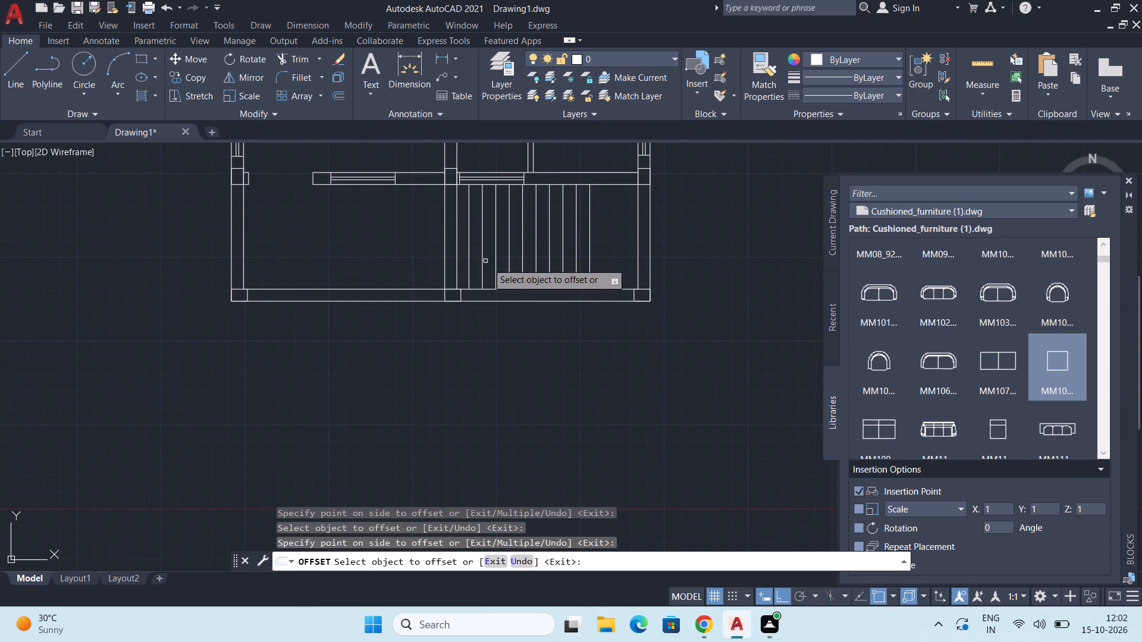
pyautogui.middleClick(493, 272)
pyautogui.press('space')
pyautogui.press('l')
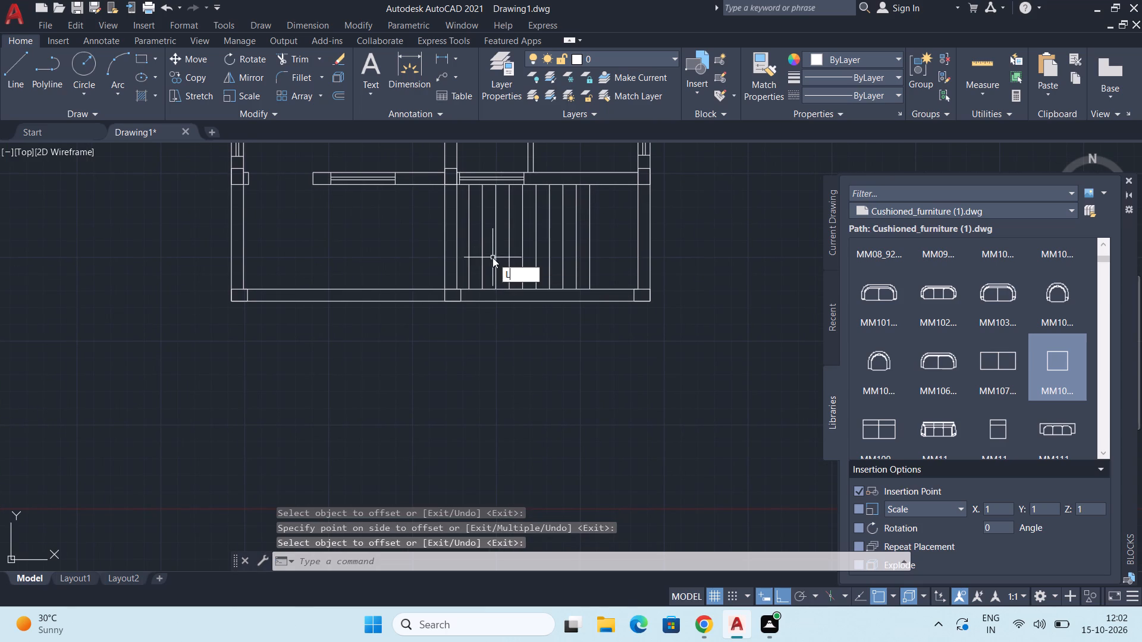
pyautogui.press('Return')
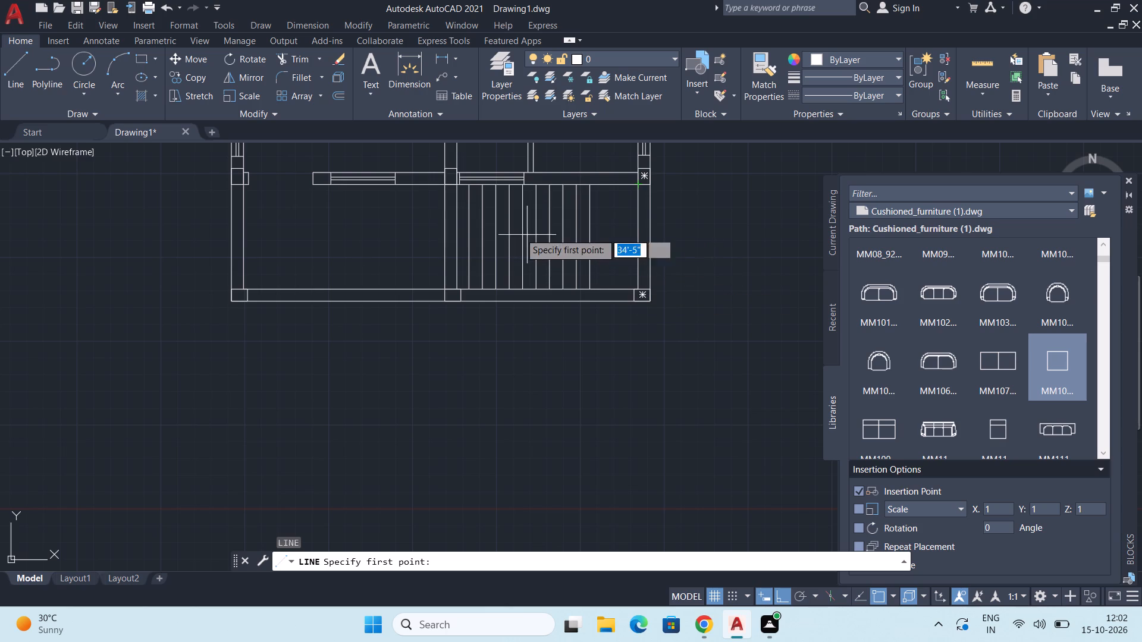
pyautogui.click(468, 234)
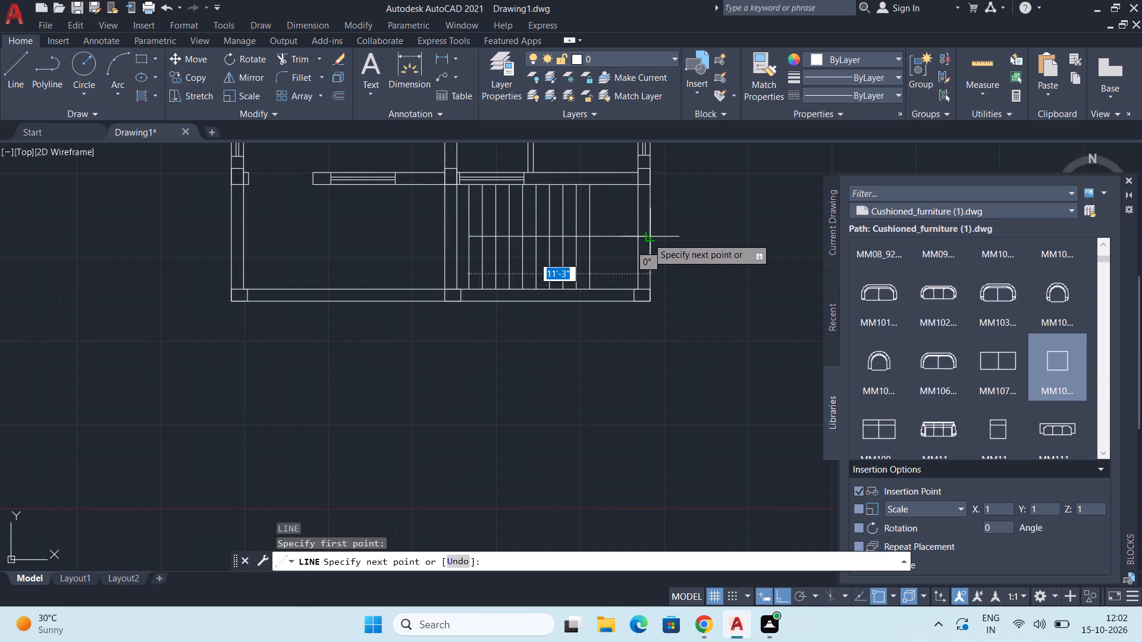
pyautogui.click(634, 234)
pyautogui.press('Escape')
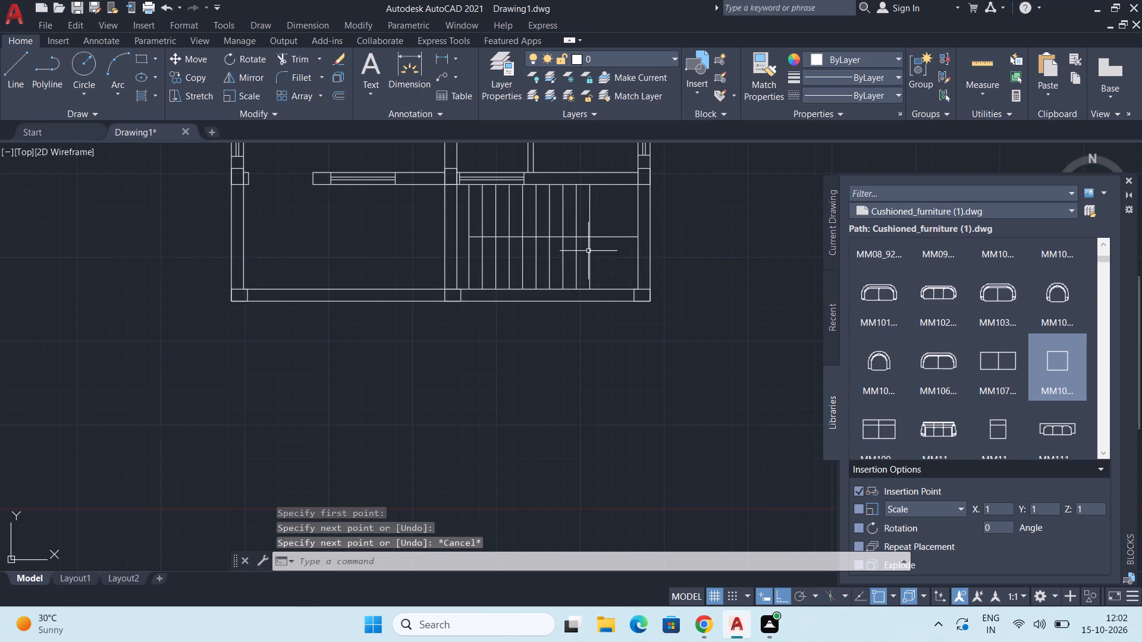
# Stretch the stair dividing line's left end to the far left face of the wall between the two lower rooms.
pyautogui.scroll(1, 585, 250)
pyautogui.click(627, 229)
pyautogui.moveTo(446, 260); pyautogui.dragTo(525, 270, button='middle')
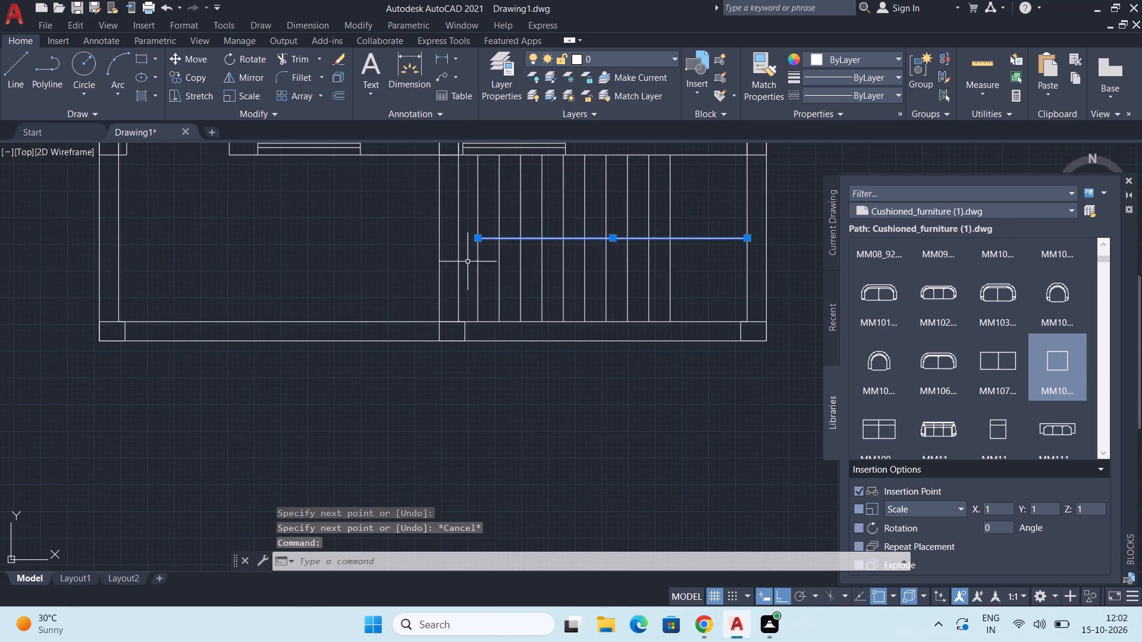
pyautogui.scroll(1, 471, 253)
pyautogui.click(481, 229)
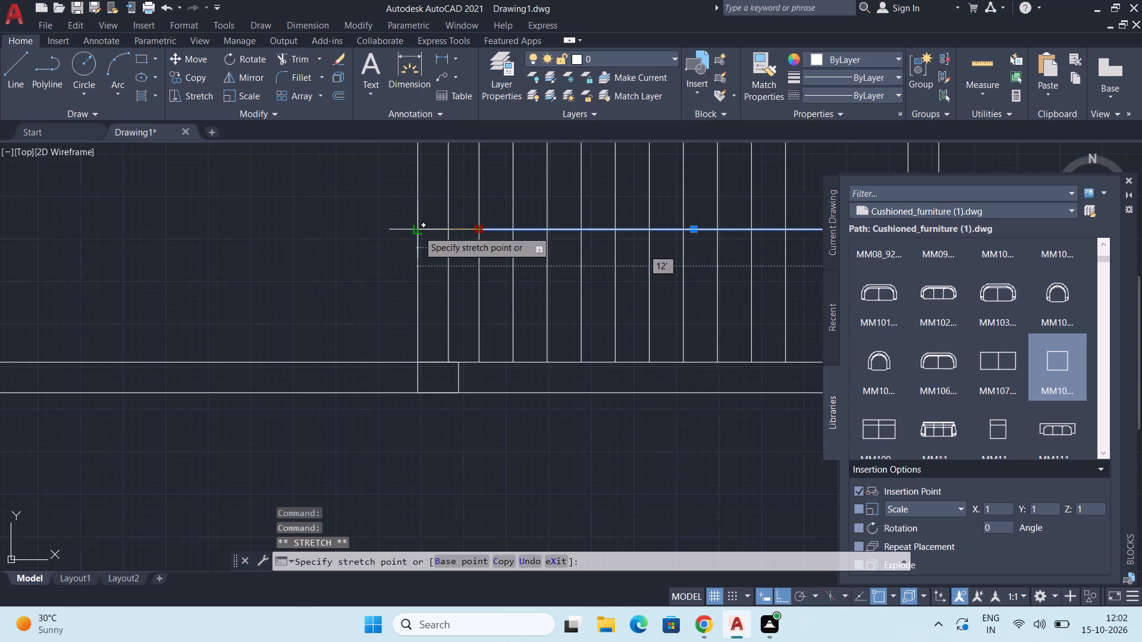
pyautogui.click(417, 231)
pyautogui.press('Escape')
pyautogui.scroll(-3, 434, 216)
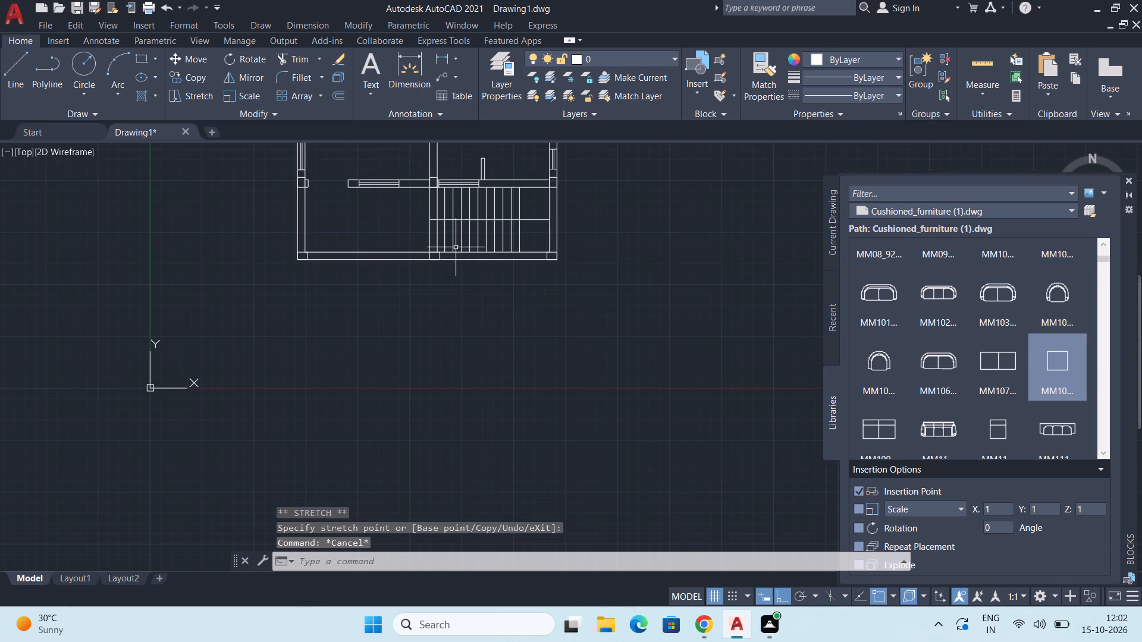
# Trim the room's left wall lines and the three leftmost stair treads above the horizontal dividing line.
pyautogui.write('TR')
pyautogui.press('Return')
pyautogui.moveTo(453, 253); pyautogui.dragTo(456, 253, button='middle')
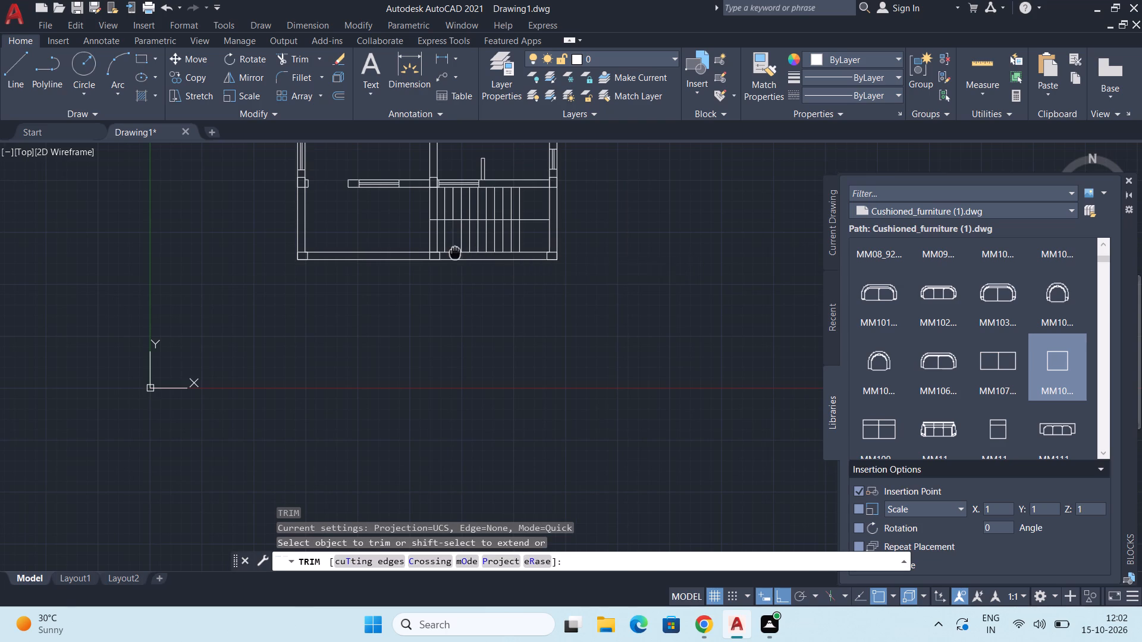
pyautogui.moveTo(456, 253); pyautogui.dragTo(465, 260, button='middle')
pyautogui.scroll(1, 452, 214)
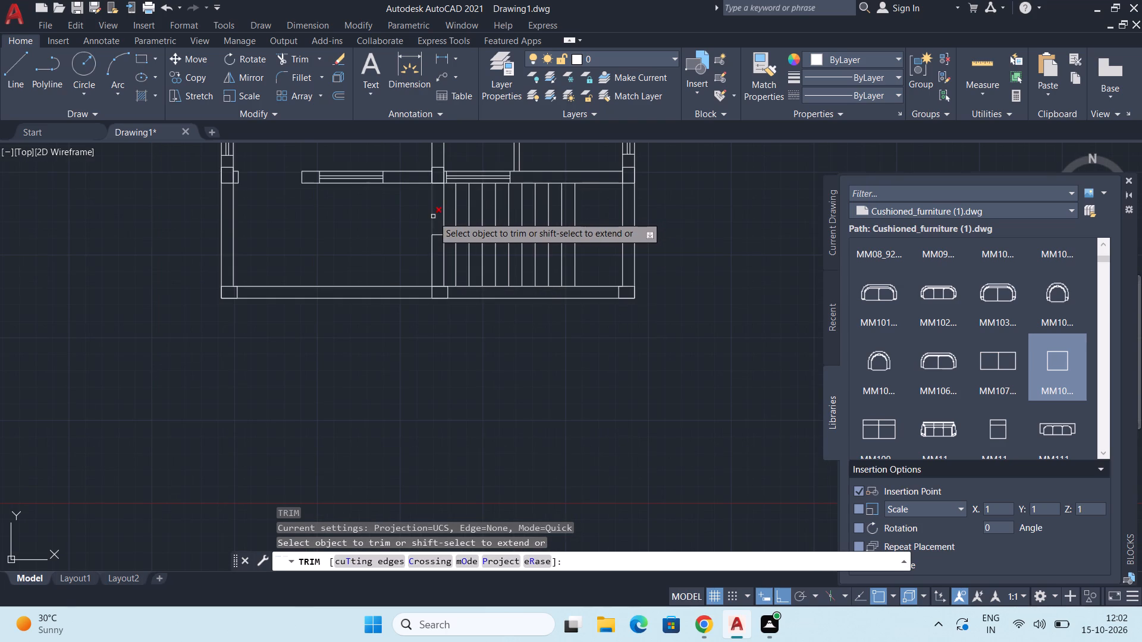
pyautogui.scroll(1, 433, 216)
pyautogui.moveTo(433, 216); pyautogui.dragTo(412, 258, button='middle')
pyautogui.click(403, 249)
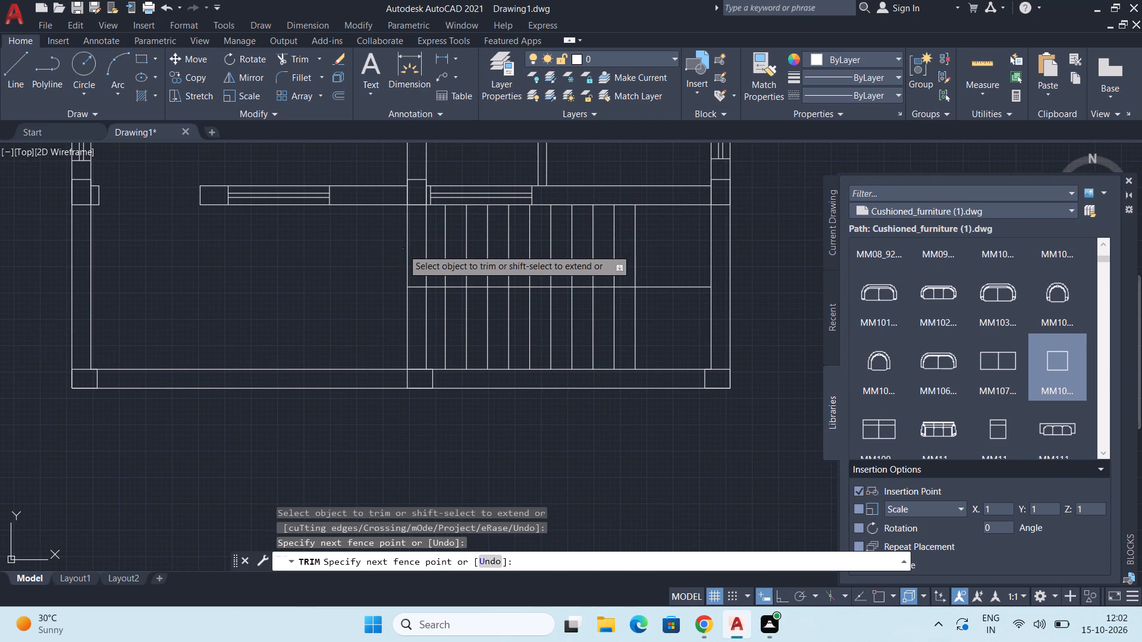
pyautogui.click(494, 250)
pyautogui.scroll(-2, 492, 253)
pyautogui.moveTo(487, 342); pyautogui.dragTo(499, 323, button='middle')
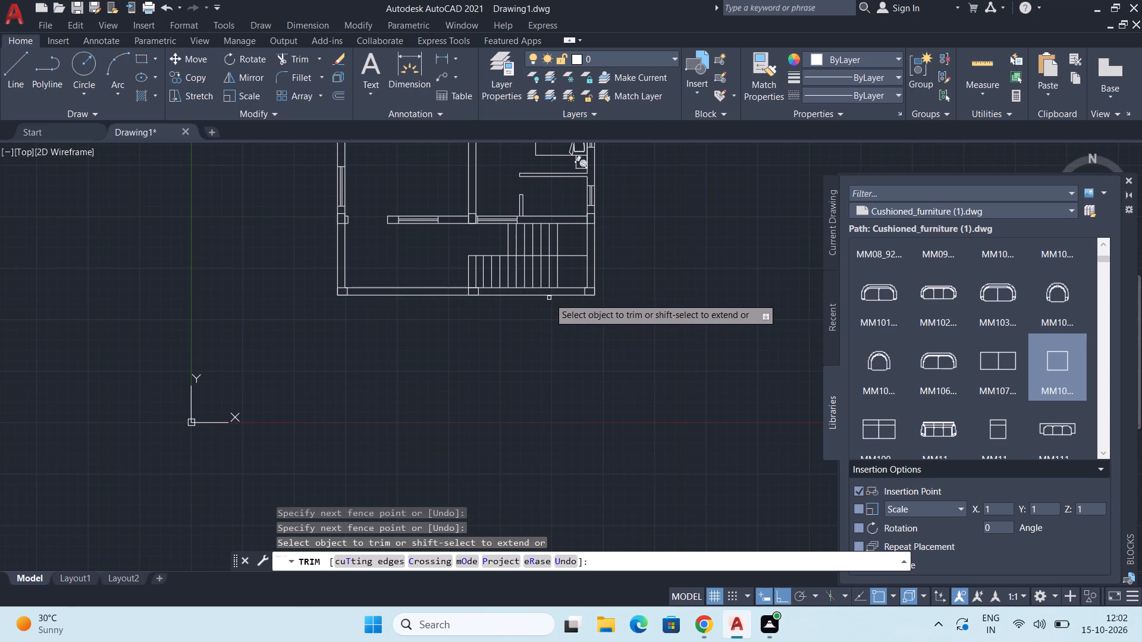
pyautogui.press('space')
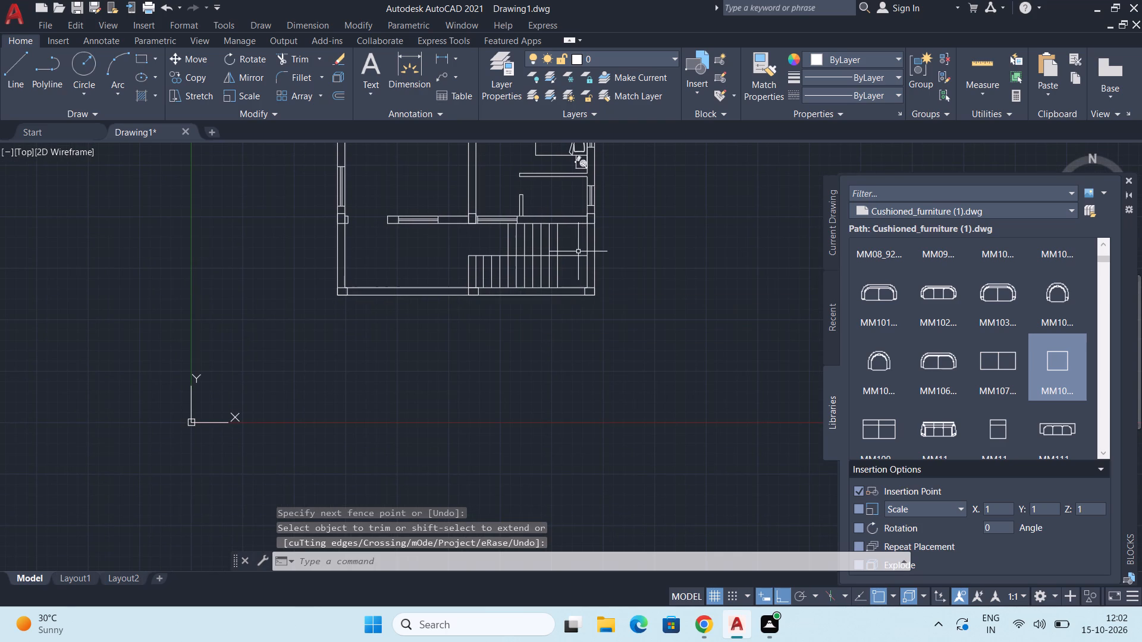
# Trim the horizontal dividing line between the rightmost stair tread and the right wall, leaving the landing open.
pyautogui.press('space')
pyautogui.scroll(2, 565, 274)
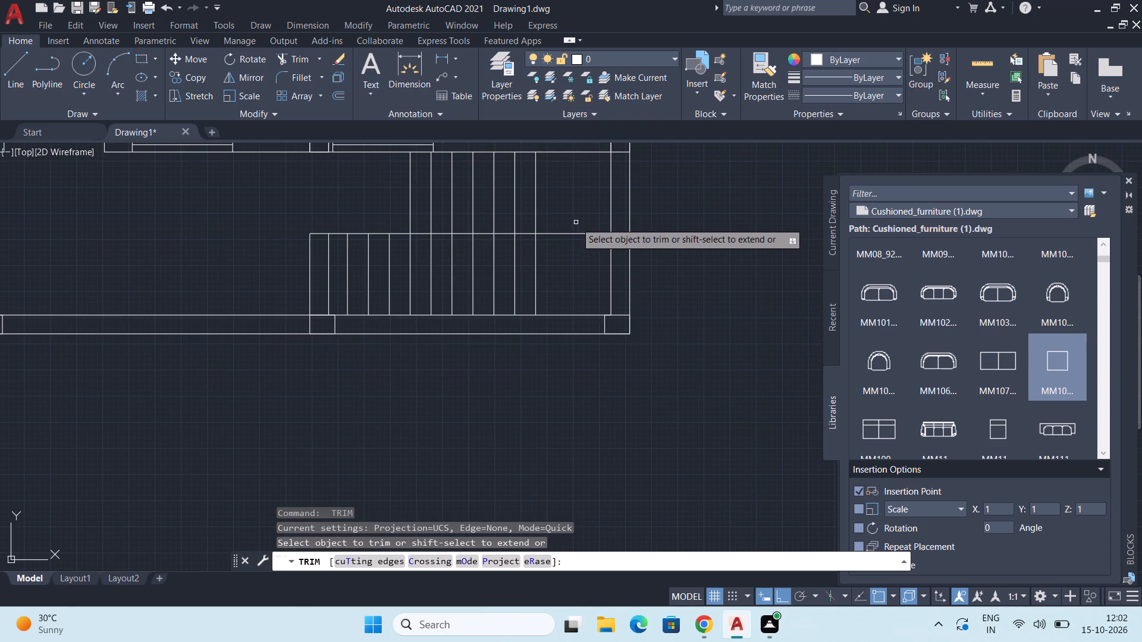
pyautogui.click(576, 222)
pyautogui.click(569, 262)
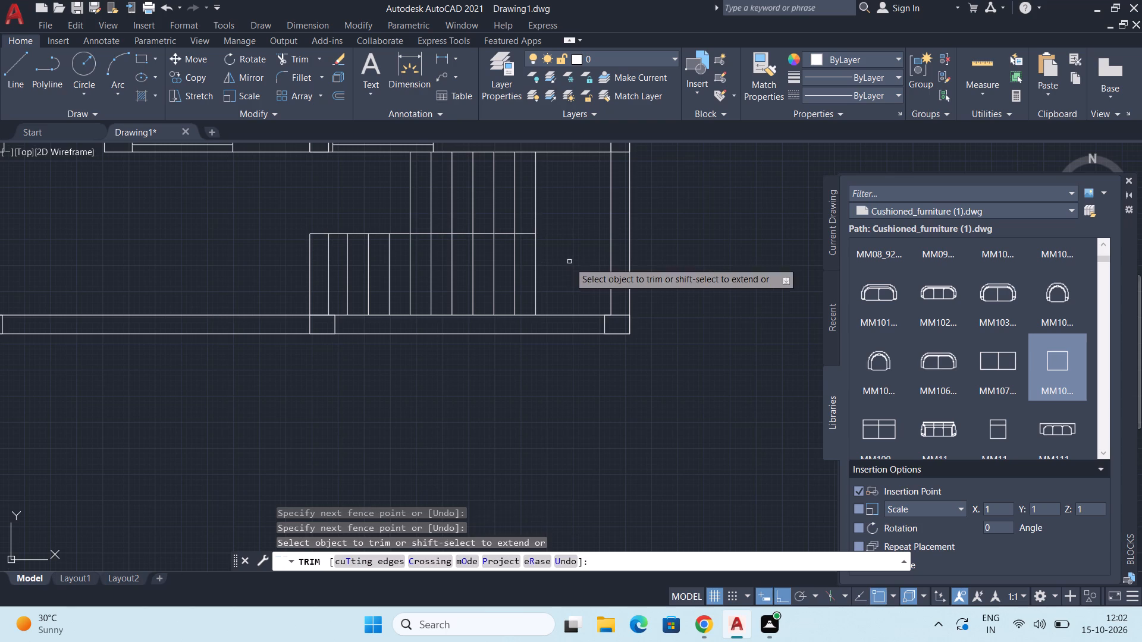
pyautogui.scroll(-2, 567, 282)
pyautogui.moveTo(478, 358); pyautogui.dragTo(516, 355, button='middle')
pyautogui.moveTo(562, 343); pyautogui.dragTo(595, 353, button='middle')
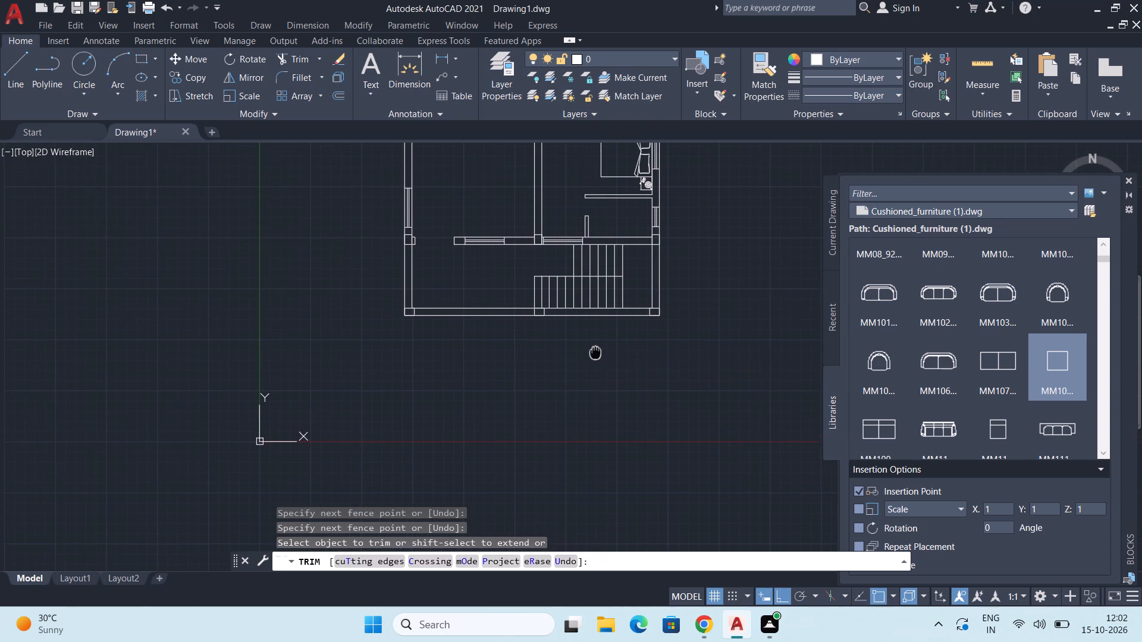
pyautogui.moveTo(595, 353); pyautogui.dragTo(595, 353, button='middle')
pyautogui.press('space')
# Move the L-shaped sofa and two square tables straight down about 12'-7" into the large room below.
pyautogui.scroll(-1, 611, 256)
pyautogui.moveTo(615, 251); pyautogui.dragTo(632, 269, button='middle')
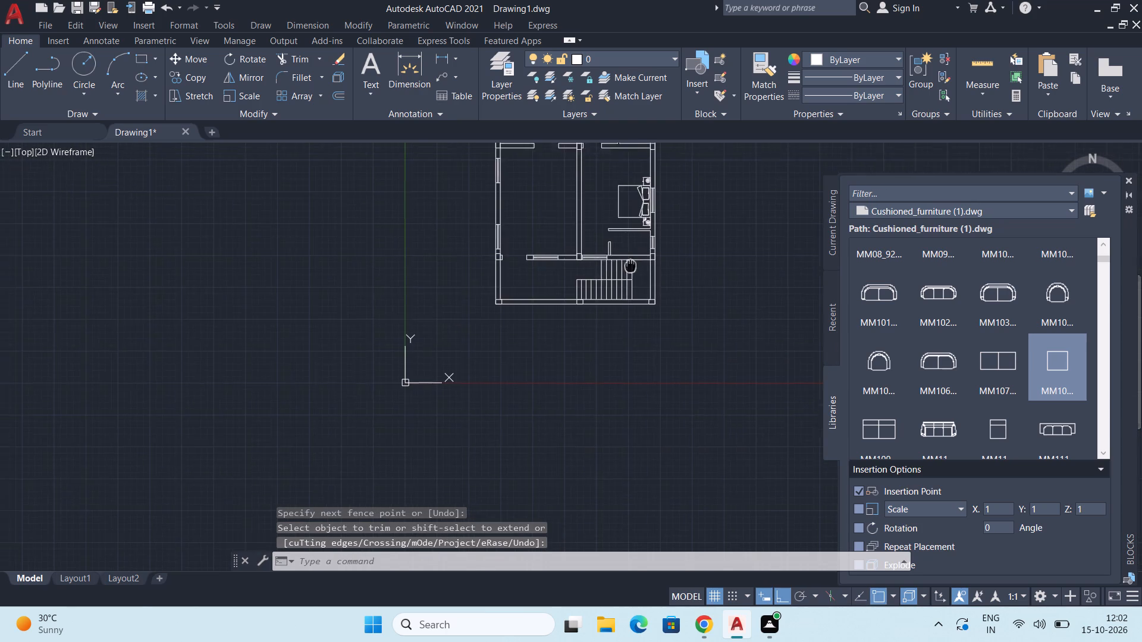
pyautogui.moveTo(632, 269); pyautogui.dragTo(613, 379, button='middle')
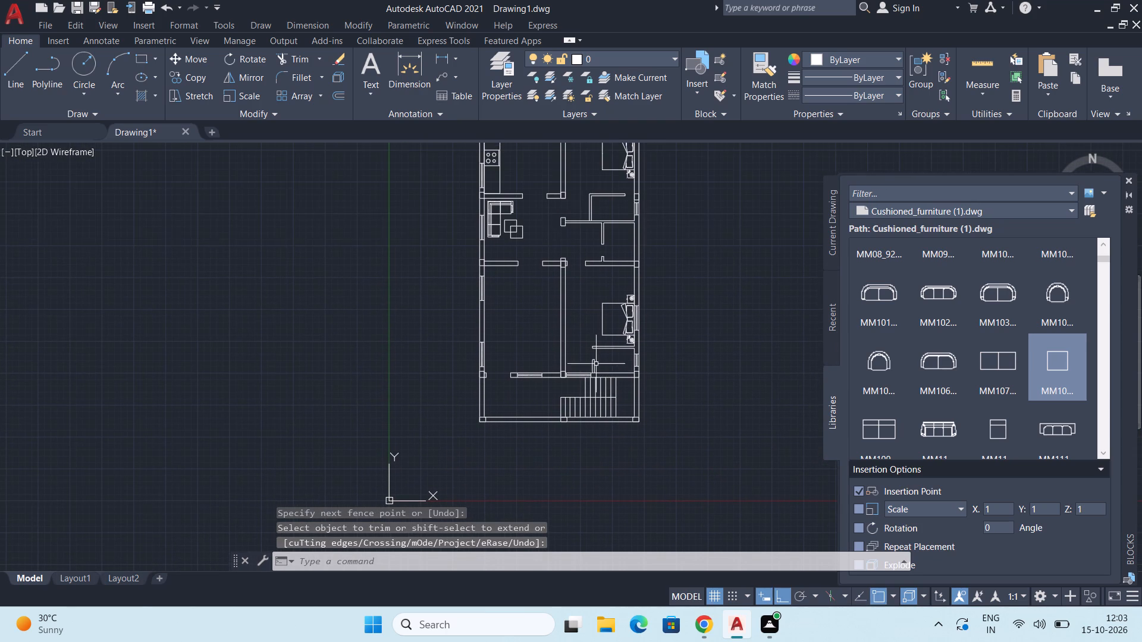
pyautogui.moveTo(580, 348); pyautogui.dragTo(595, 378, button='middle')
pyautogui.scroll(1, 565, 233)
pyautogui.scroll(2, 516, 262)
pyautogui.moveTo(385, 233); pyautogui.dragTo(468, 232, button='middle')
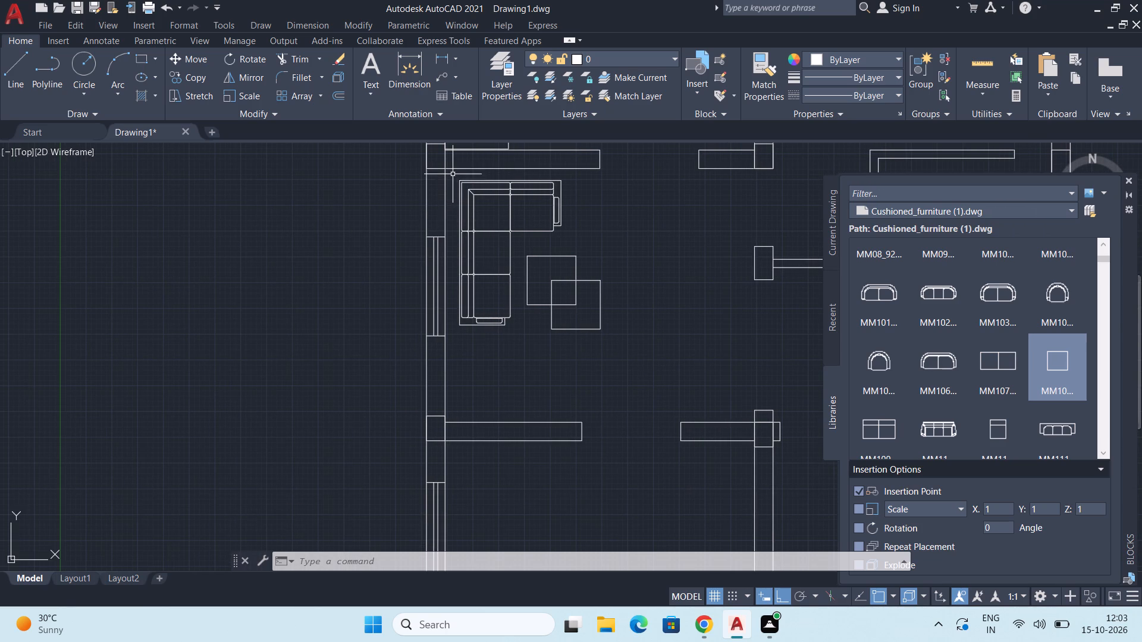
pyautogui.click(453, 174)
pyautogui.click(621, 364)
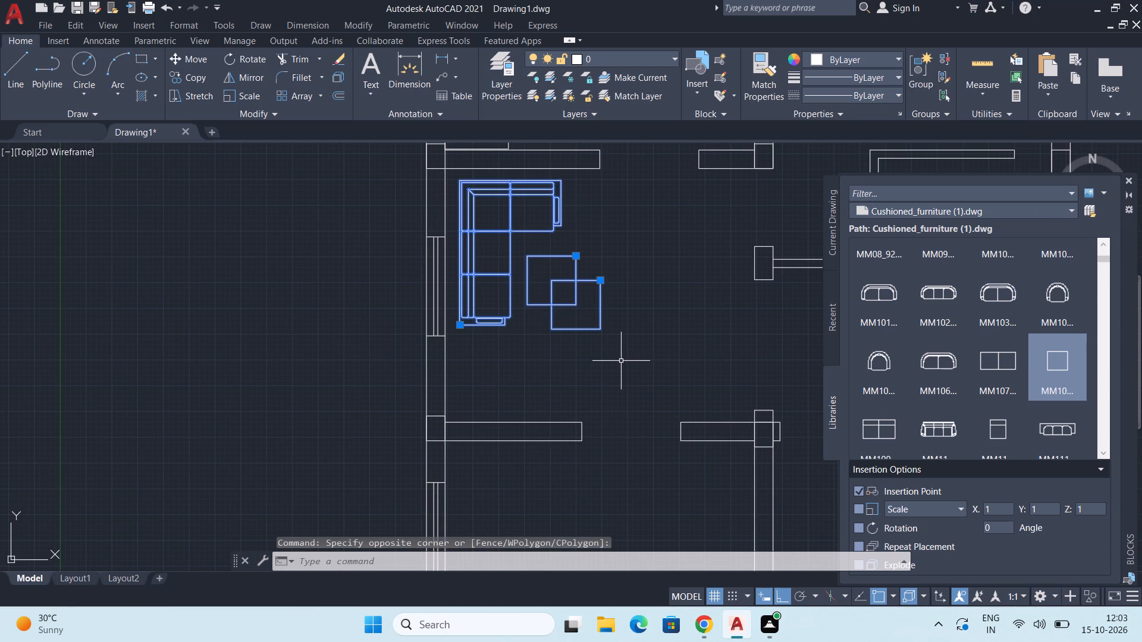
pyautogui.press('m')
pyautogui.press('Return')
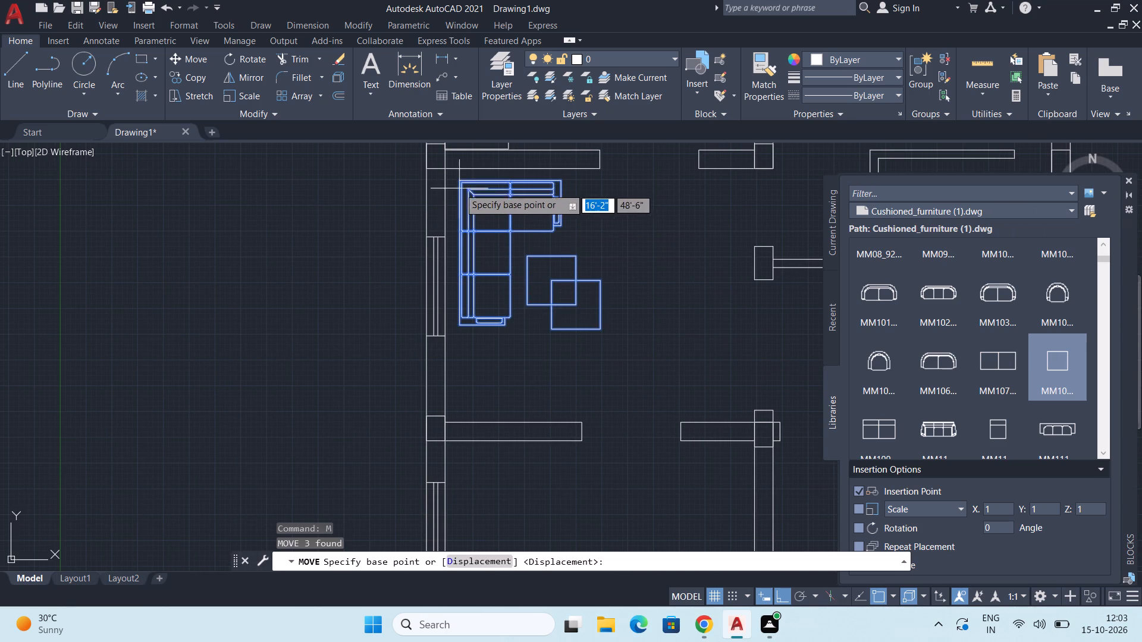
pyautogui.click(457, 183)
pyautogui.moveTo(445, 336); pyautogui.dragTo(461, 262, button='middle')
pyautogui.scroll(-2, 470, 251)
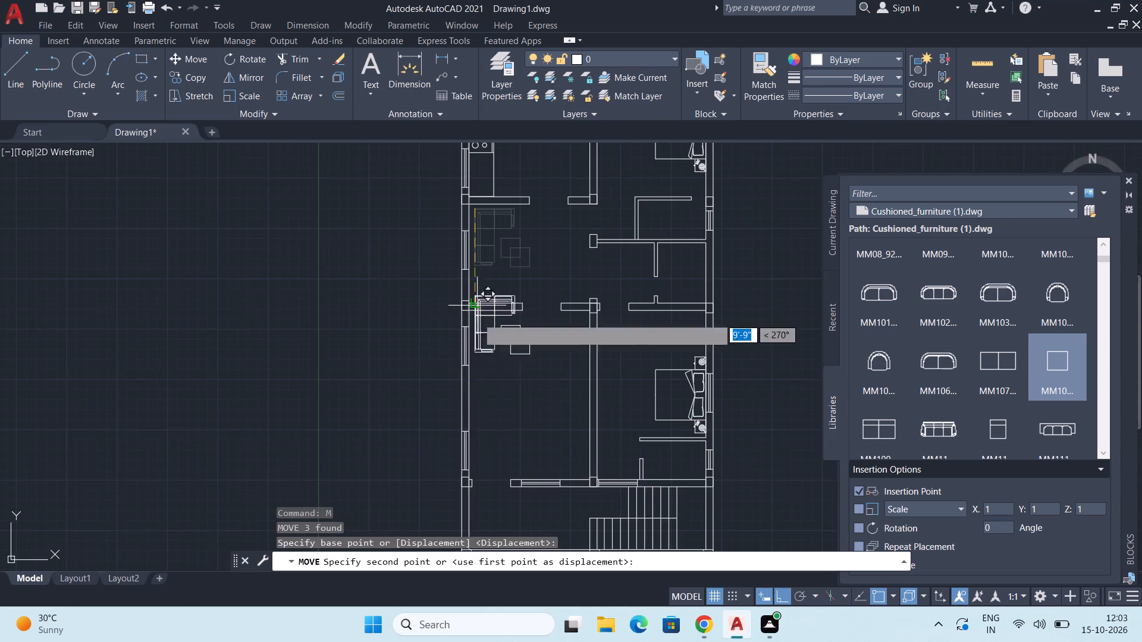
pyautogui.moveTo(481, 385); pyautogui.dragTo(497, 331, button='middle')
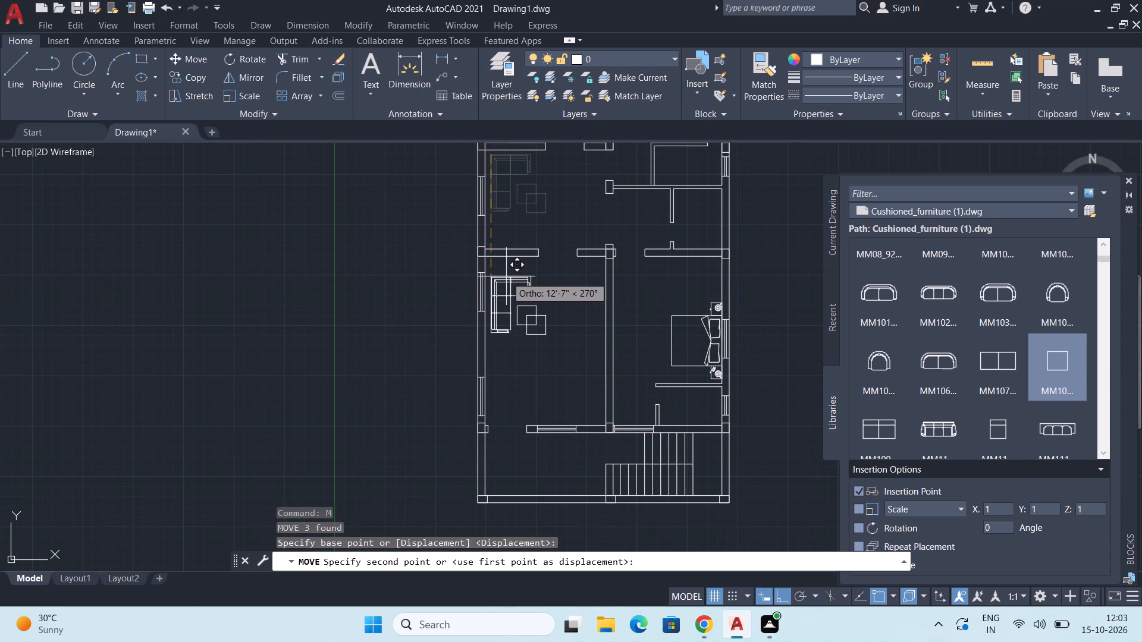
pyautogui.click(506, 276)
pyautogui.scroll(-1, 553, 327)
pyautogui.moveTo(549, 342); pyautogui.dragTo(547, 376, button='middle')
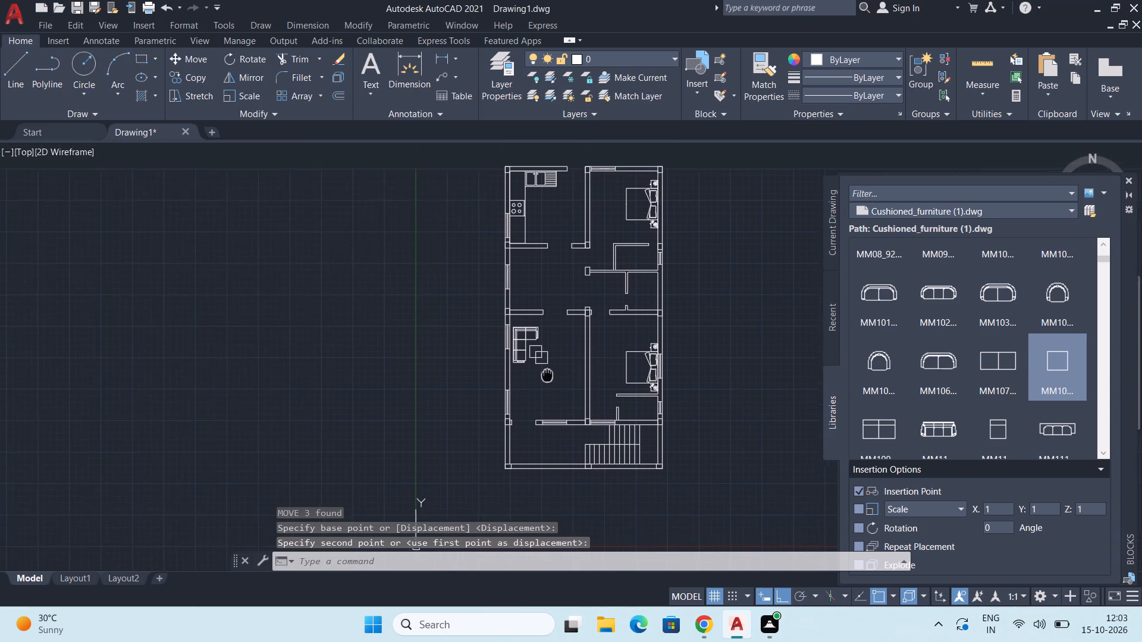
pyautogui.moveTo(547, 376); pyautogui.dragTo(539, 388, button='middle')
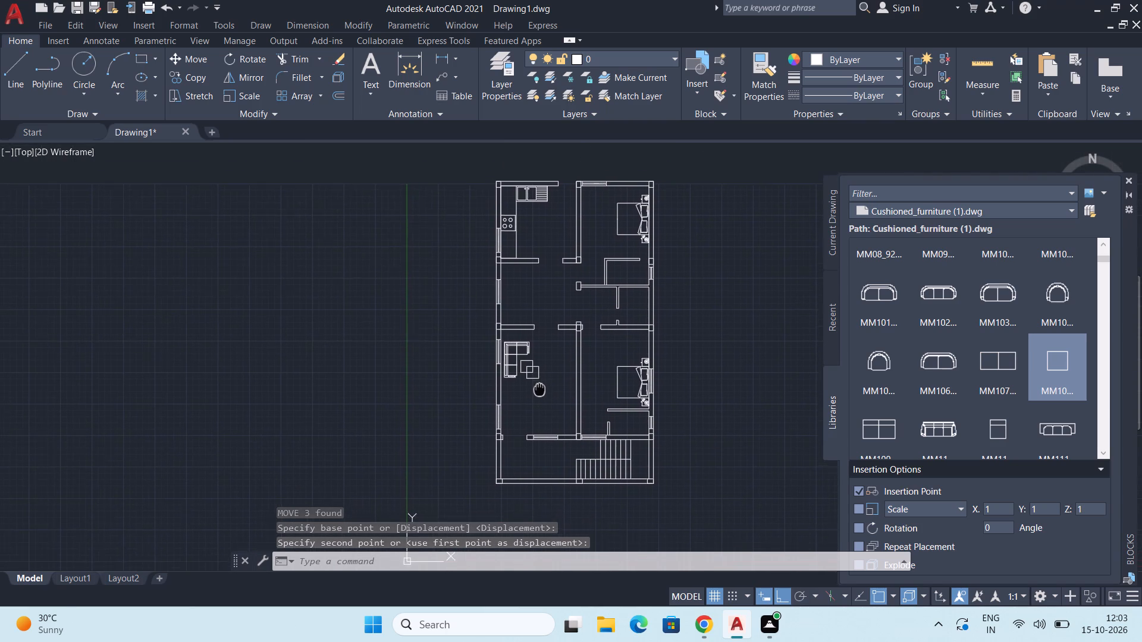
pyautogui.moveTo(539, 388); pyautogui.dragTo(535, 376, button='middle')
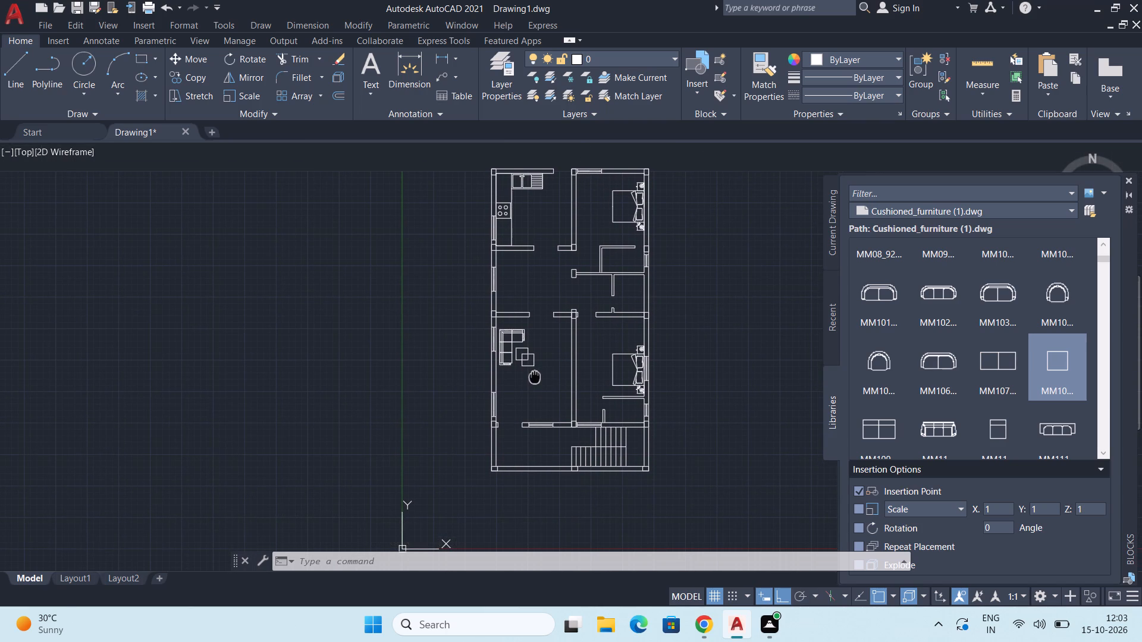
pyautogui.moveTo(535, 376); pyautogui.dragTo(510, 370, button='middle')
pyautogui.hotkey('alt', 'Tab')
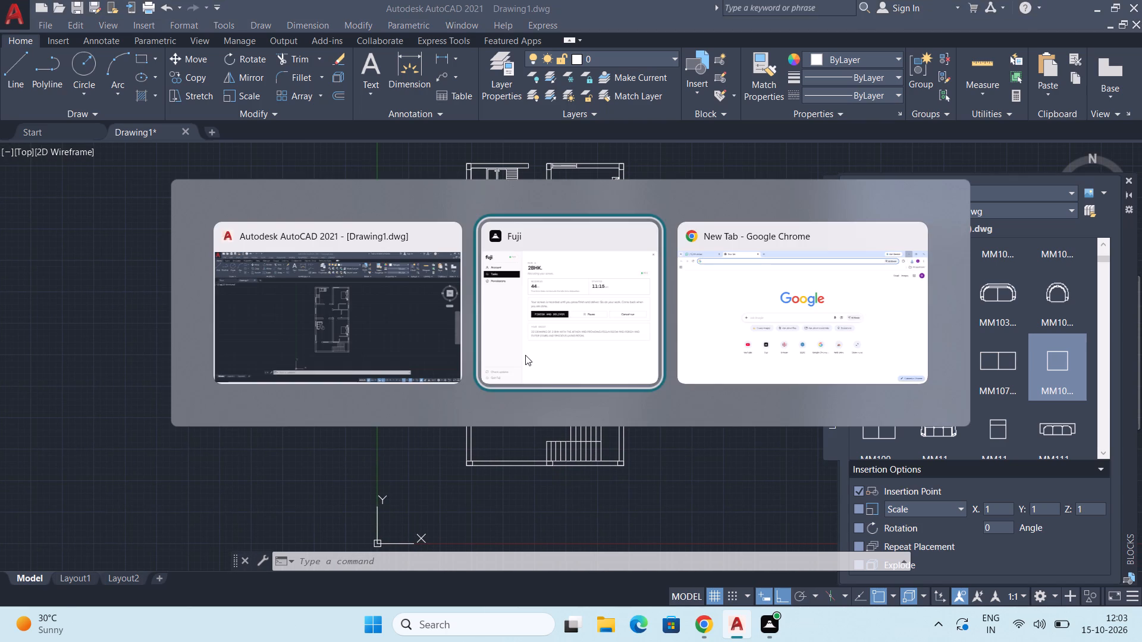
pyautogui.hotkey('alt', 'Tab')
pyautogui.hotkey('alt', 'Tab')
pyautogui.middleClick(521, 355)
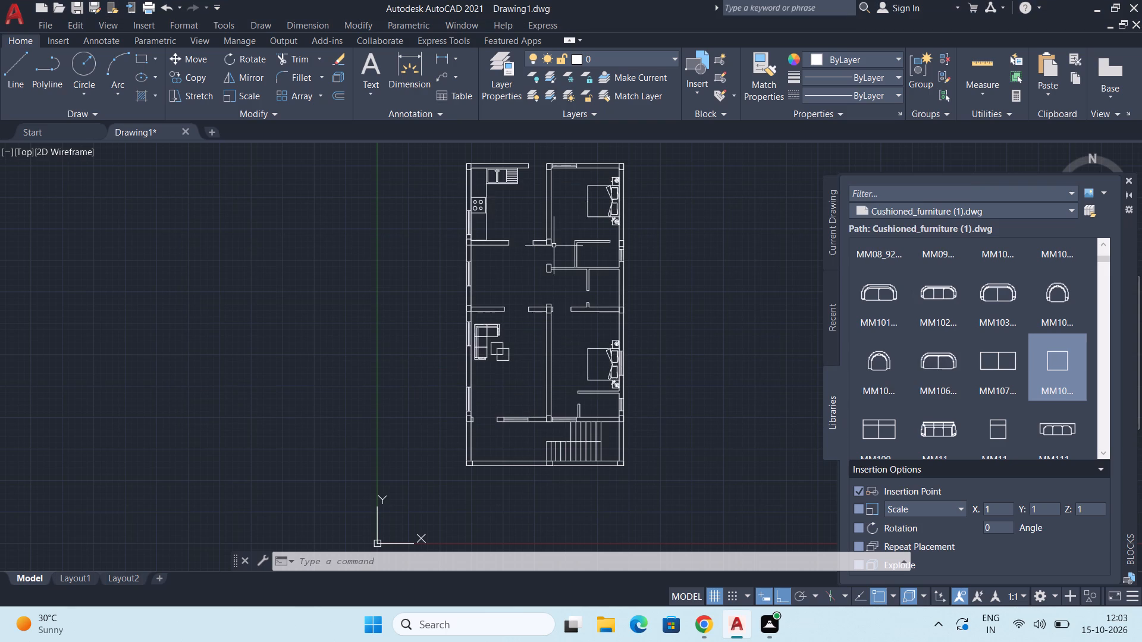
# Begin a hatch with the SOLID pattern and fill the column at the floor plan's upper-left corner beside the kitchen.
pyautogui.scroll(1, 554, 244)
pyautogui.moveTo(560, 265); pyautogui.dragTo(509, 367, button='middle')
pyautogui.moveTo(476, 322); pyautogui.dragTo(505, 299, button='middle')
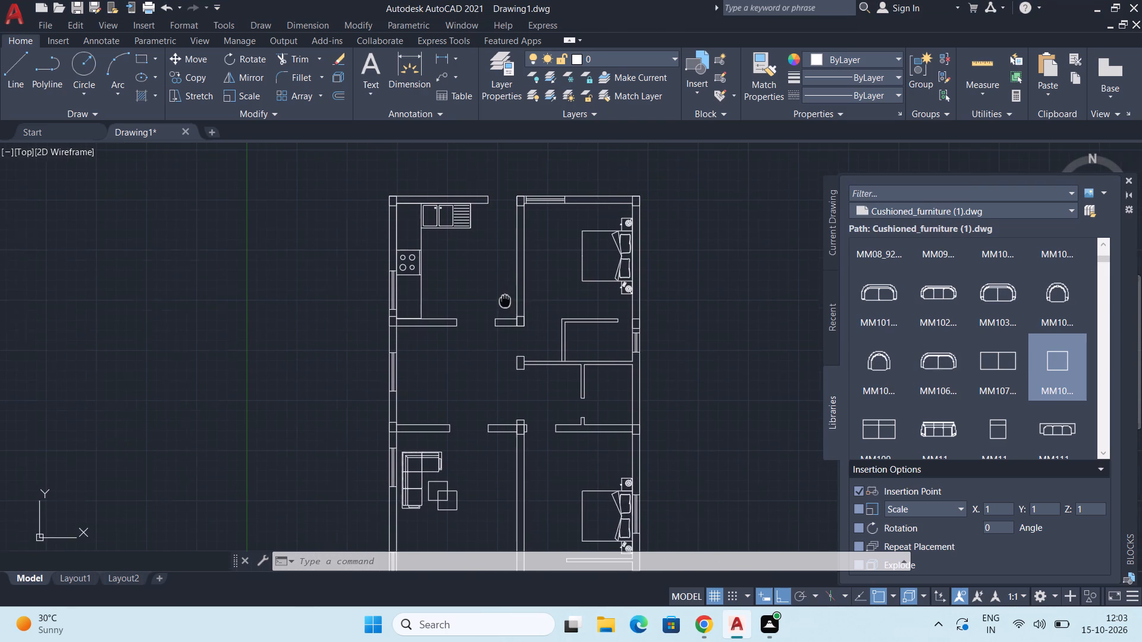
pyautogui.moveTo(505, 299); pyautogui.dragTo(506, 299, button='middle')
pyautogui.press('h')
pyautogui.press('Return')
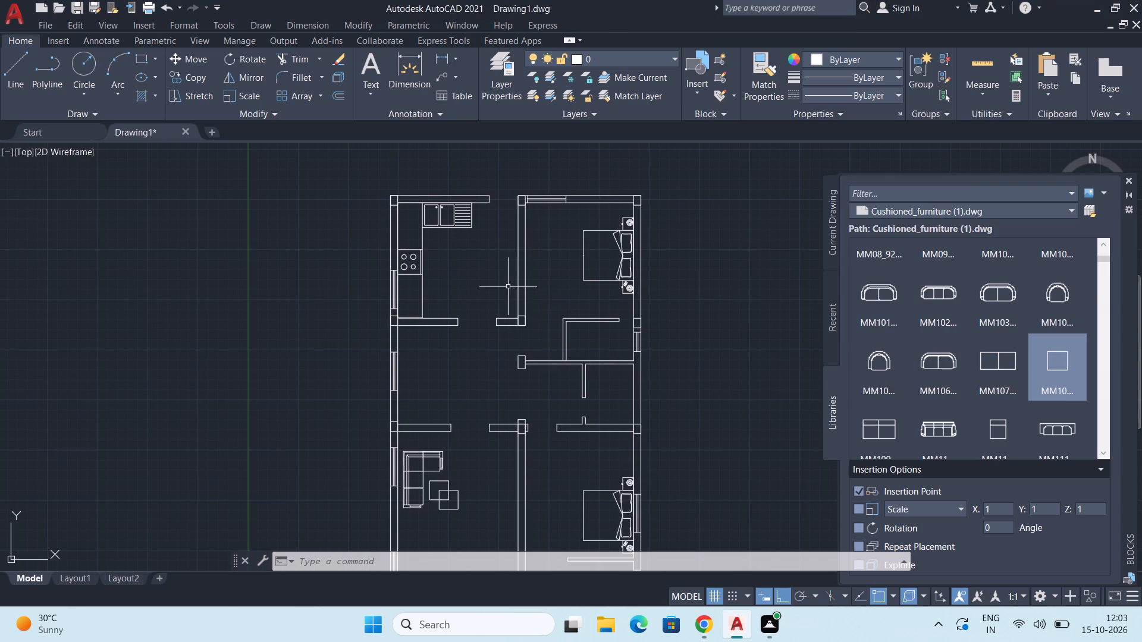
pyautogui.scroll(2, 389, 214)
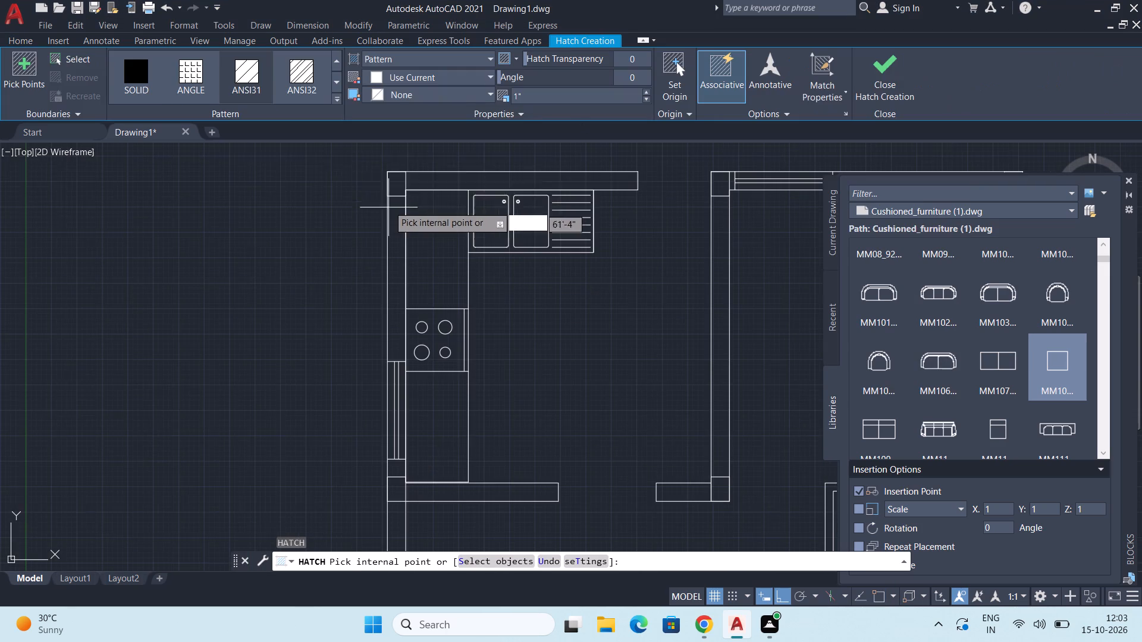
pyautogui.click(143, 74)
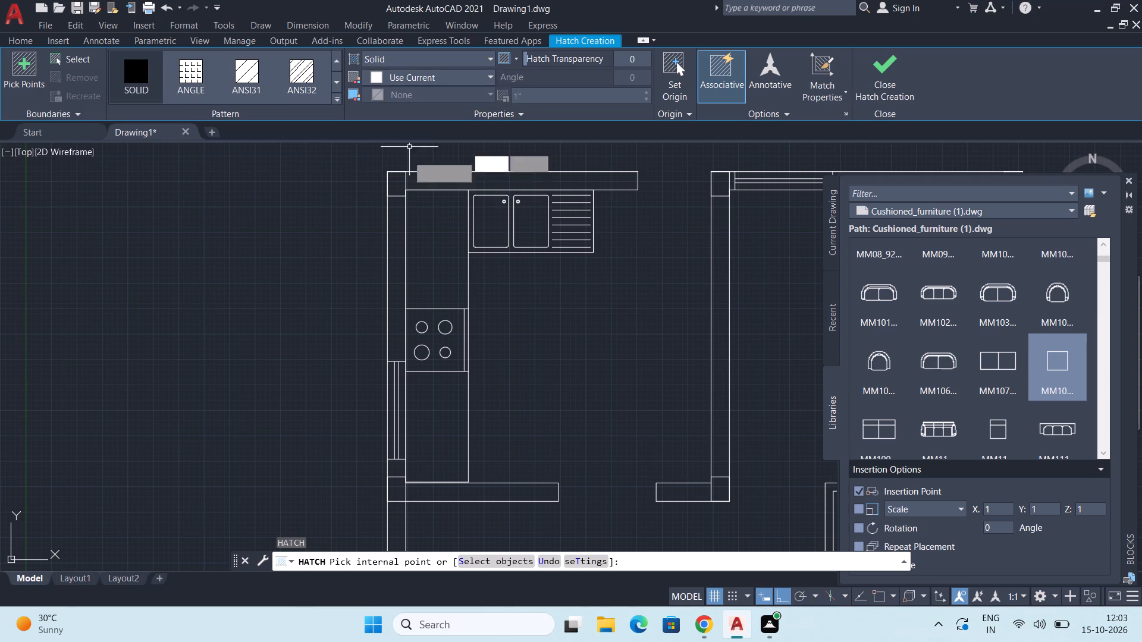
pyautogui.scroll(3, 386, 171)
pyautogui.click(391, 189)
# Solid-hatch the two remaining columns on the top wall, at the upper bedroom's left and right corners.
pyautogui.scroll(-2, 418, 193)
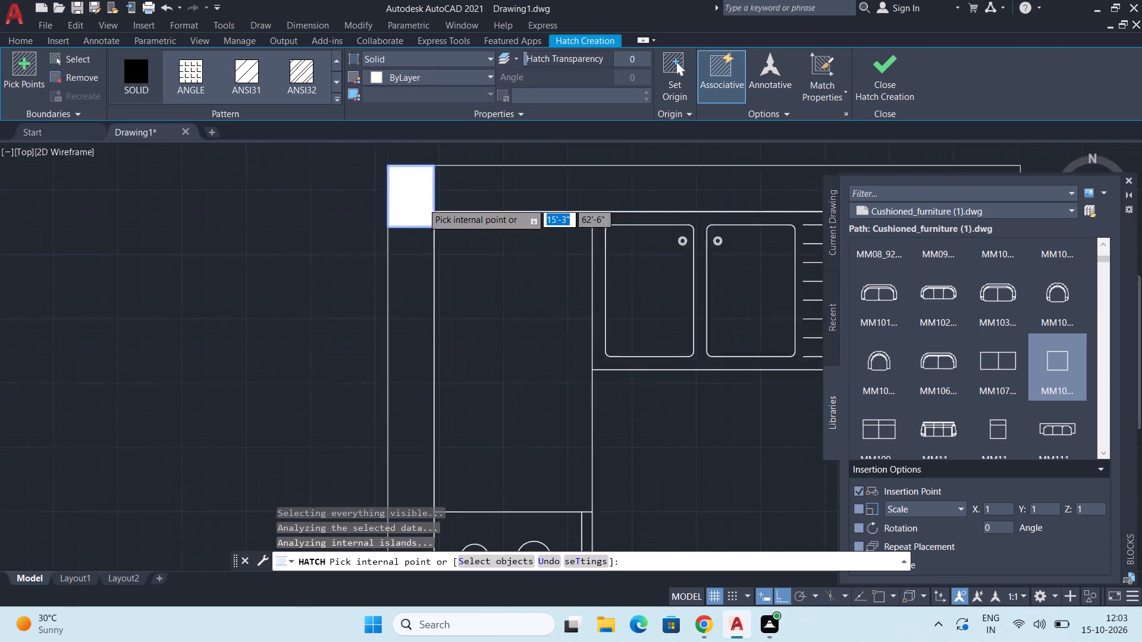
pyautogui.scroll(-1, 425, 216)
pyautogui.scroll(-2, 453, 267)
pyautogui.scroll(4, 572, 254)
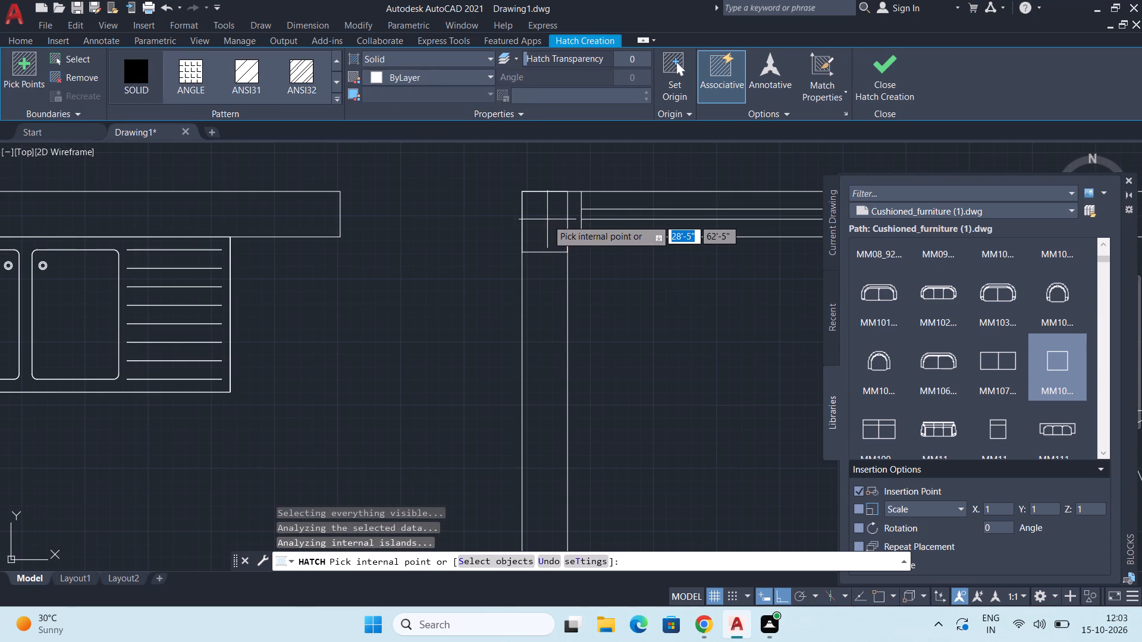
pyautogui.click(547, 219)
pyautogui.scroll(-3, 554, 222)
pyautogui.moveTo(622, 267); pyautogui.dragTo(412, 276, button='middle')
pyautogui.scroll(2, 607, 246)
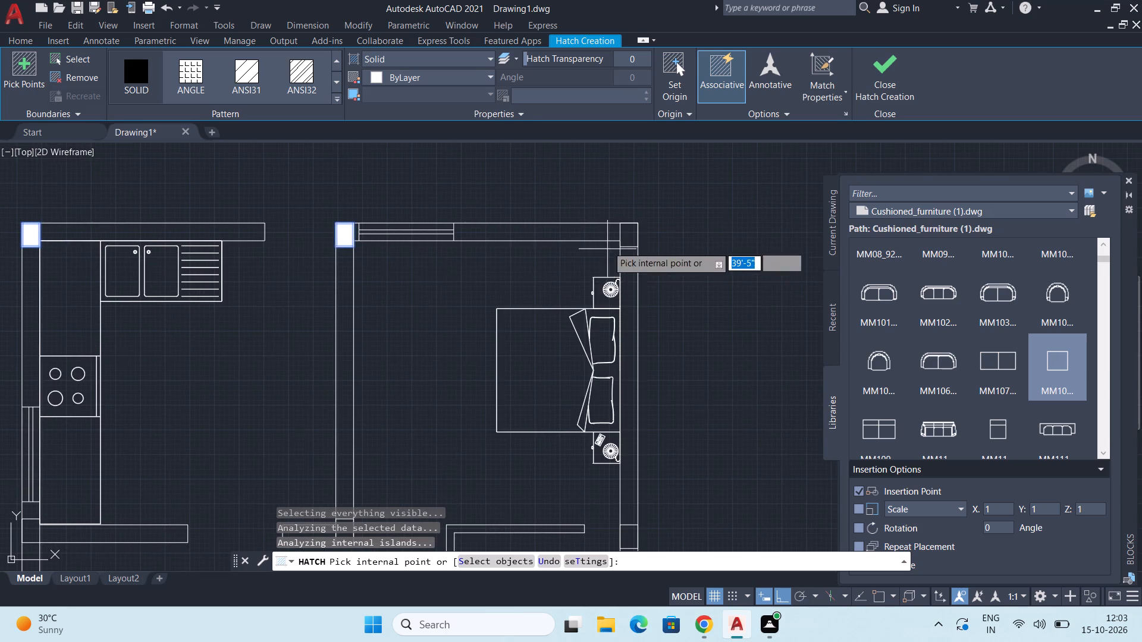
pyautogui.click(662, 226)
# Solid-hatch the three columns level with the kitchen's lower wall: right outer wall, central wall end and left outer wall.
pyautogui.scroll(-4, 670, 259)
pyautogui.moveTo(576, 407); pyautogui.dragTo(601, 268, button='middle')
pyautogui.moveTo(499, 389); pyautogui.dragTo(535, 332, button='middle')
pyautogui.scroll(2, 646, 404)
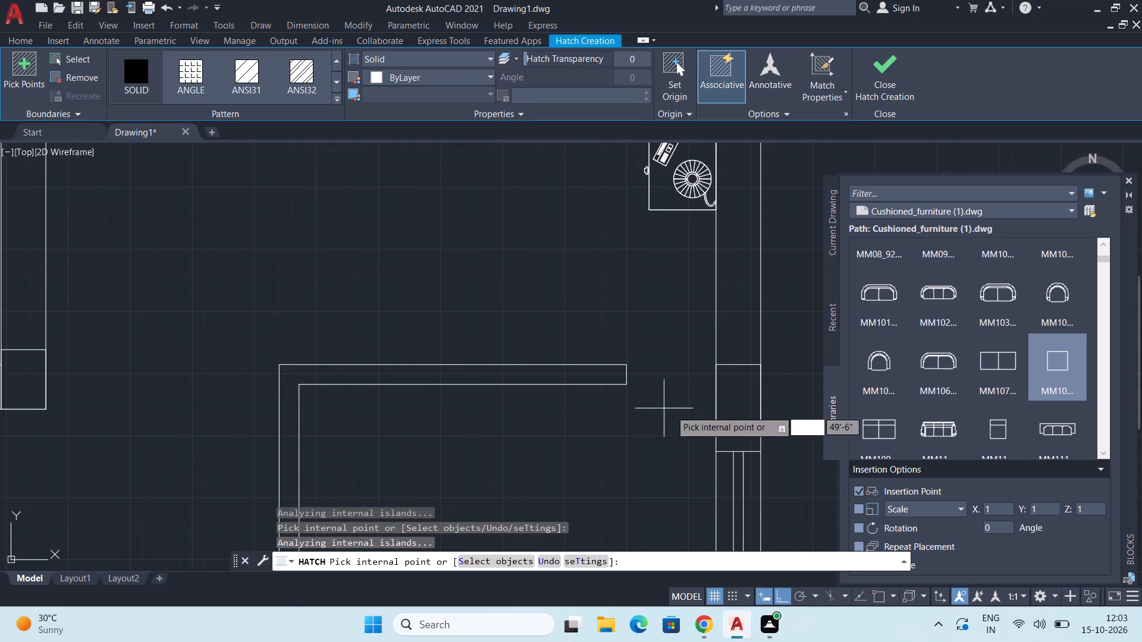
pyautogui.click(756, 404)
pyautogui.scroll(-2, 607, 396)
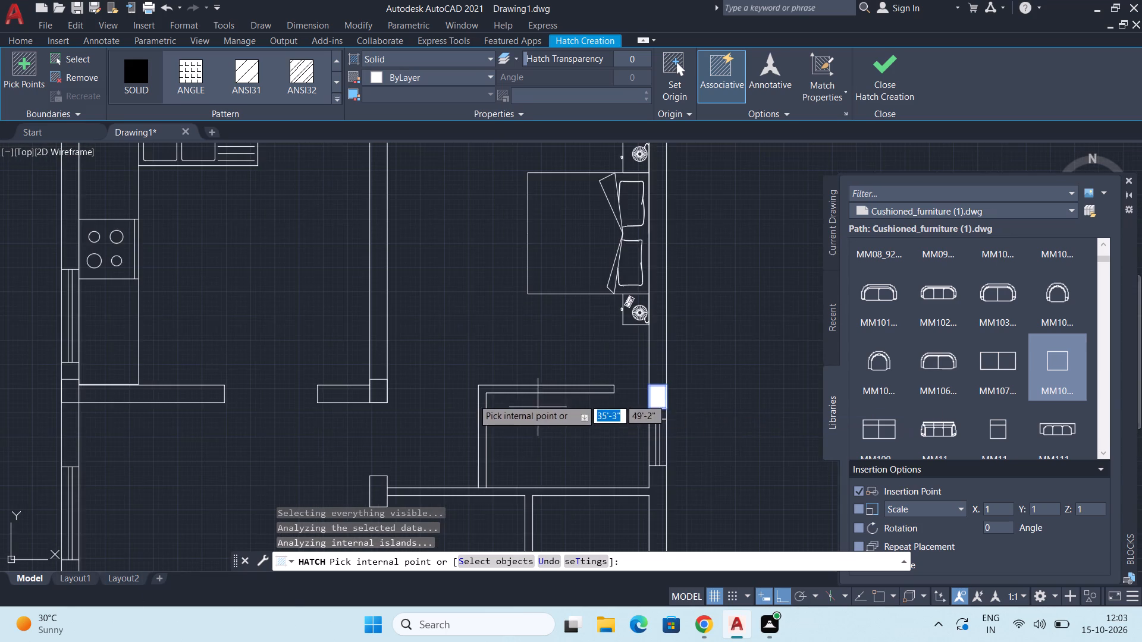
pyautogui.moveTo(472, 398); pyautogui.dragTo(738, 367, button='middle')
pyautogui.click(641, 358)
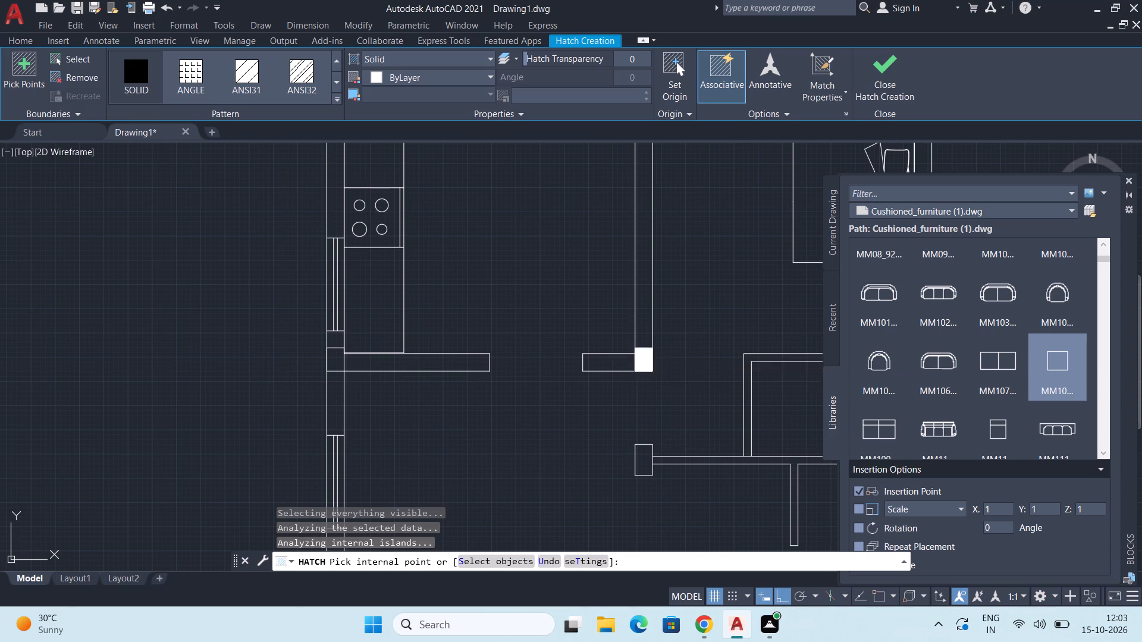
pyautogui.click(334, 357)
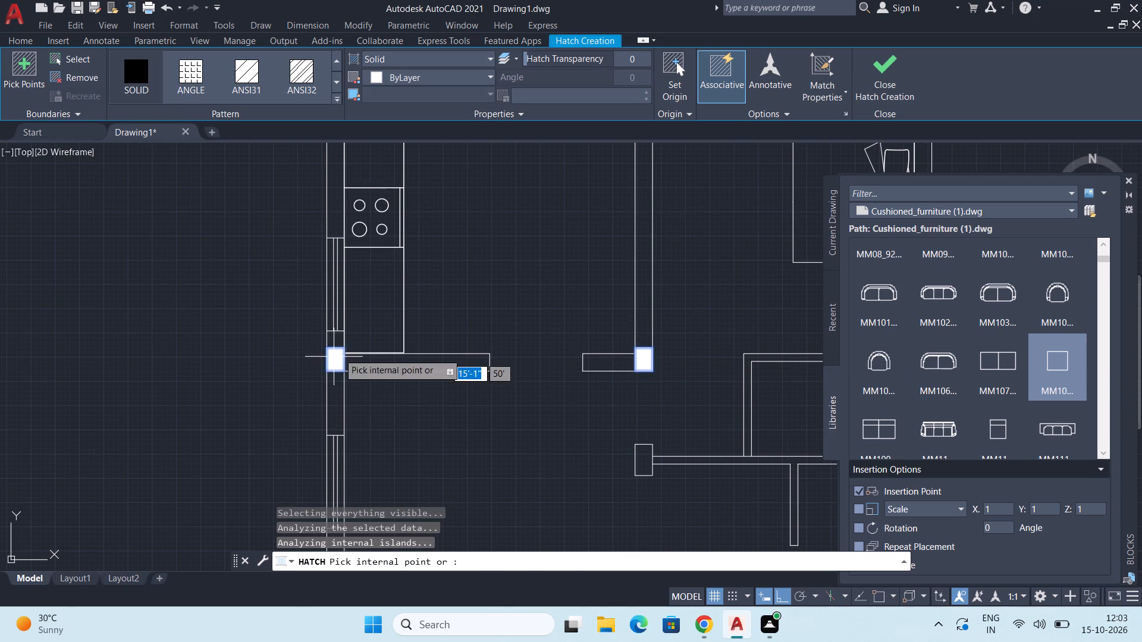
# Solid-hatch the left, middle and right columns along the wall line above the sofa room and lower bedroom.
pyautogui.scroll(-3, 365, 344)
pyautogui.moveTo(431, 408); pyautogui.dragTo(525, 238, button='middle')
pyautogui.scroll(2, 448, 244)
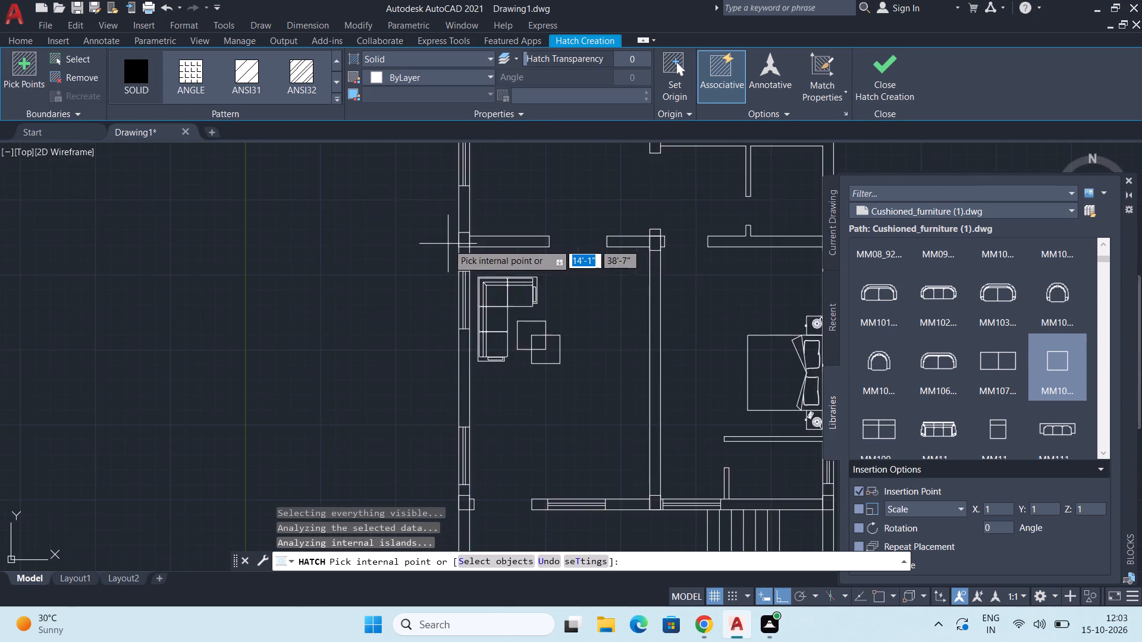
pyautogui.scroll(2, 448, 244)
pyautogui.click(479, 235)
pyautogui.scroll(-2, 498, 235)
pyautogui.moveTo(589, 270); pyautogui.dragTo(461, 285, button='middle')
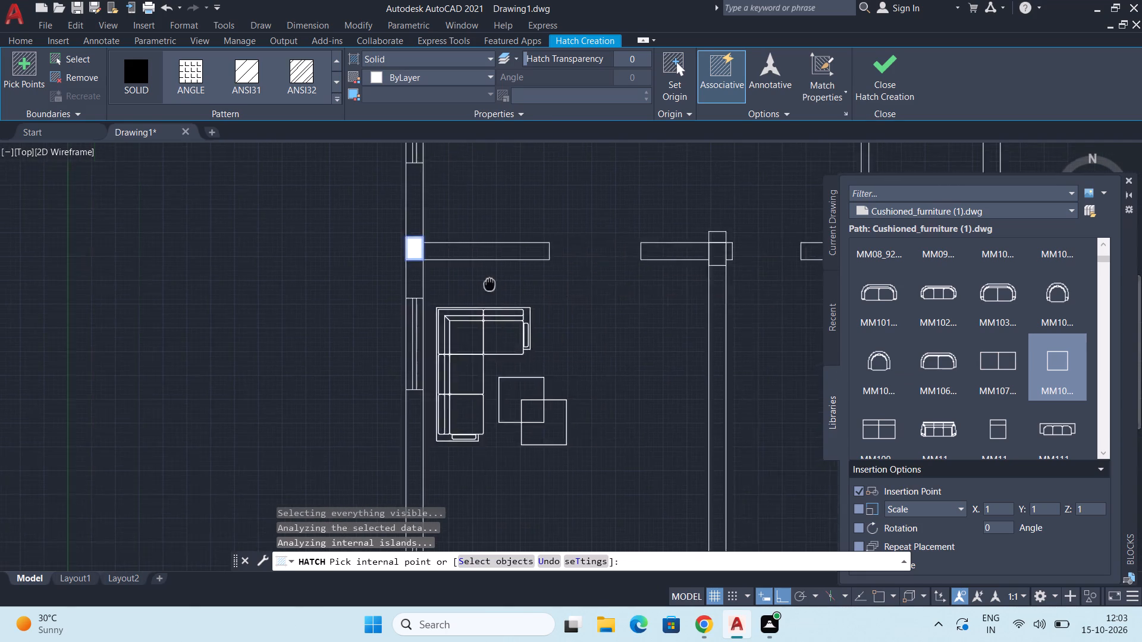
pyautogui.moveTo(461, 285); pyautogui.dragTo(340, 285, button='middle')
pyautogui.scroll(2, 564, 259)
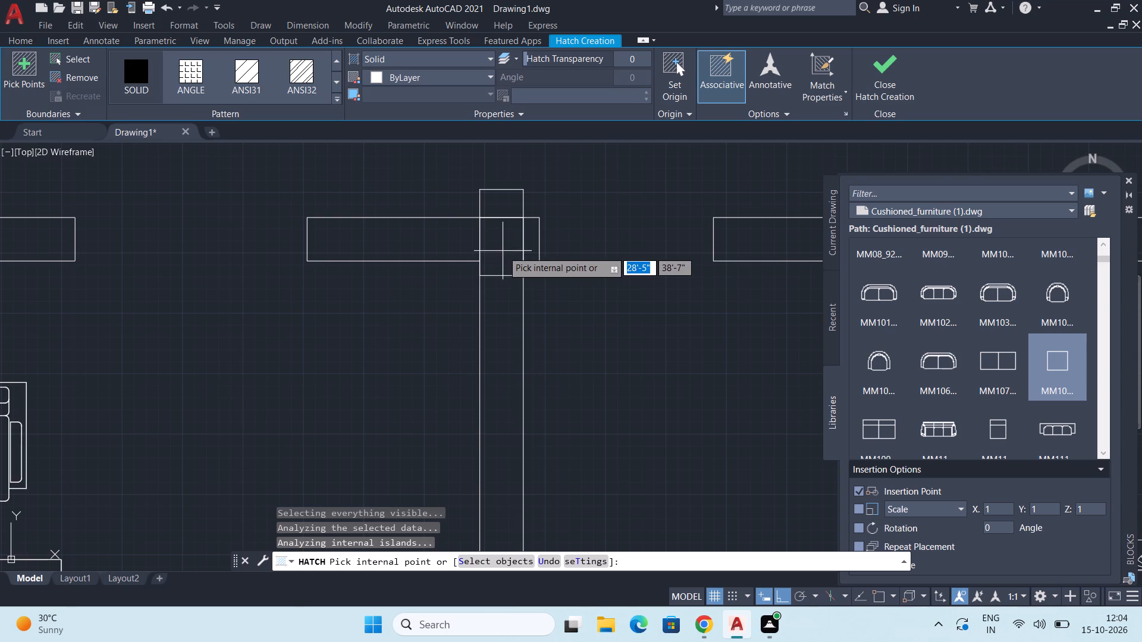
pyautogui.click(503, 251)
pyautogui.scroll(-3, 585, 263)
pyautogui.moveTo(586, 281); pyautogui.dragTo(463, 298, button='middle')
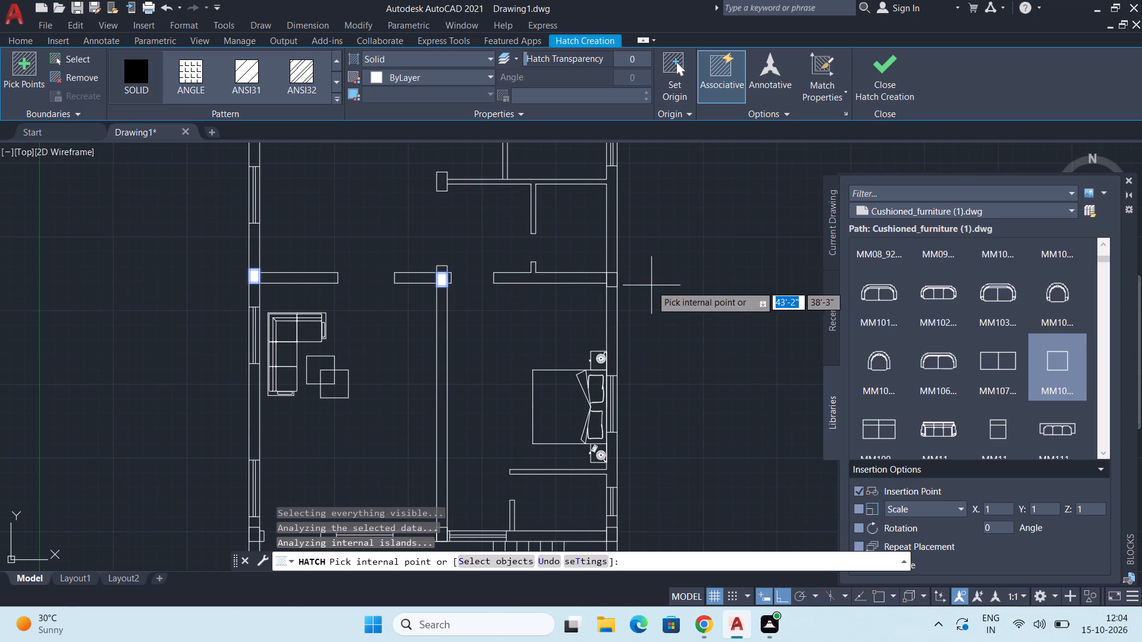
pyautogui.scroll(2, 632, 279)
pyautogui.click(578, 275)
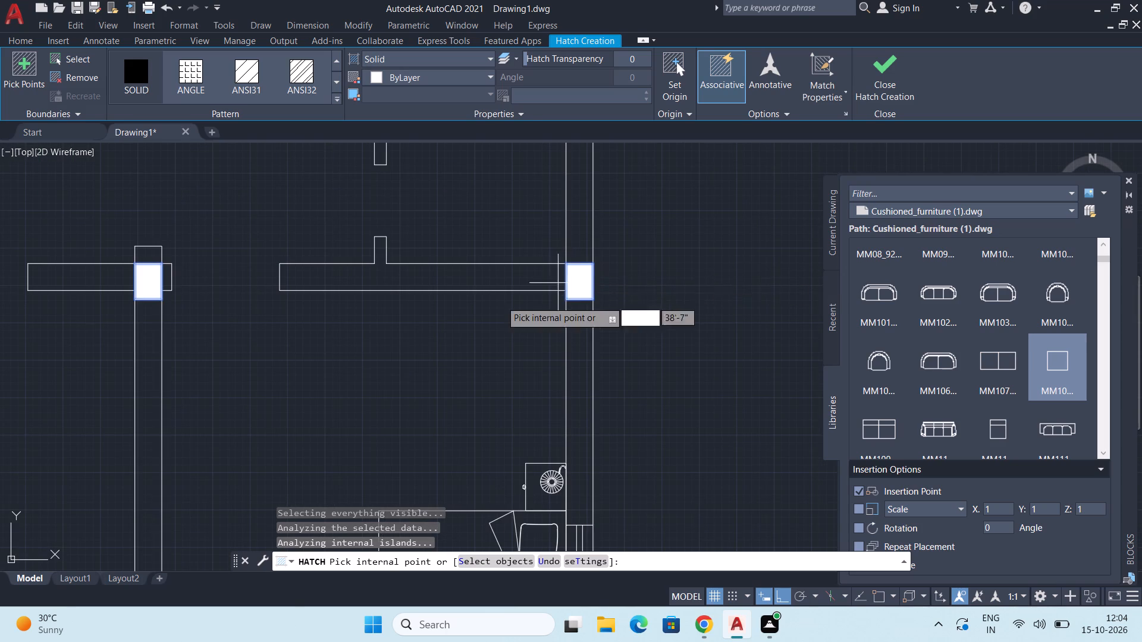
# Solid-hatch the left, middle and right columns along the wall line just above the staircase.
pyautogui.scroll(-3, 460, 313)
pyautogui.moveTo(458, 355); pyautogui.dragTo(500, 291, button='middle')
pyautogui.moveTo(438, 395); pyautogui.dragTo(518, 335, button='middle')
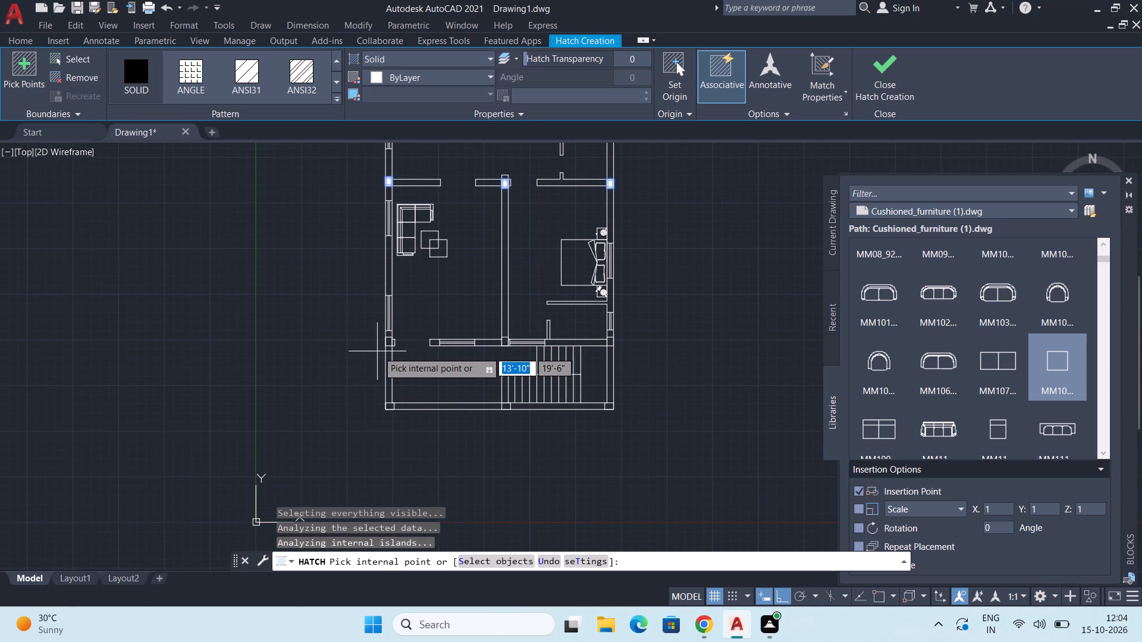
pyautogui.scroll(5, 384, 345)
pyautogui.click(383, 322)
pyautogui.scroll(-3, 451, 315)
pyautogui.moveTo(526, 338); pyautogui.dragTo(462, 344, button='middle')
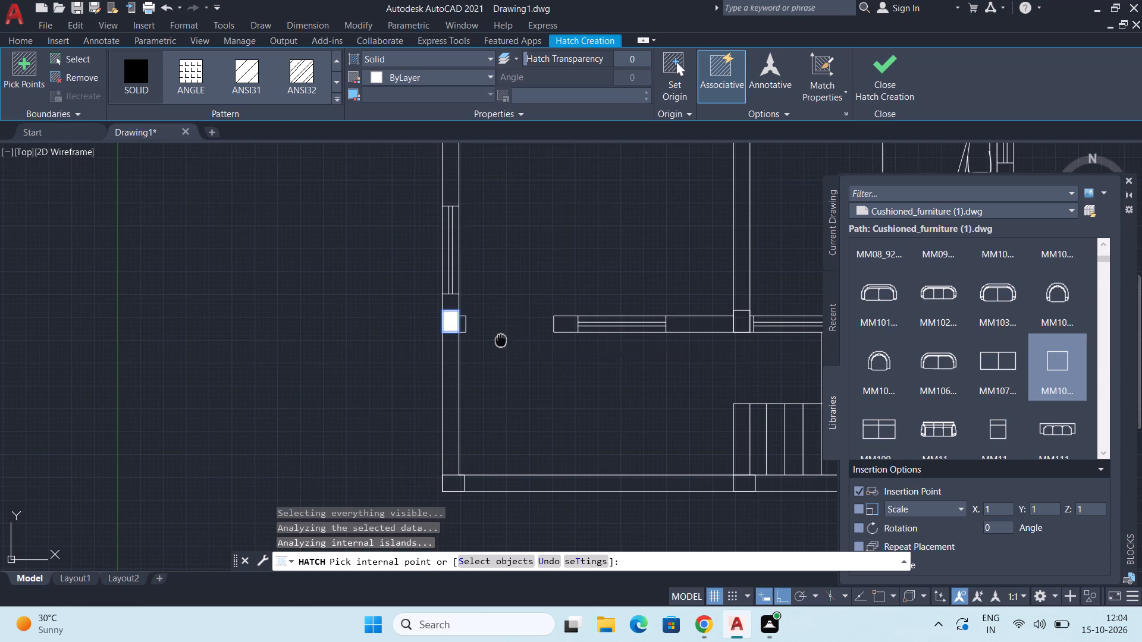
pyautogui.moveTo(462, 344); pyautogui.dragTo(313, 358, button='middle')
pyautogui.scroll(2, 525, 338)
pyautogui.click(523, 340)
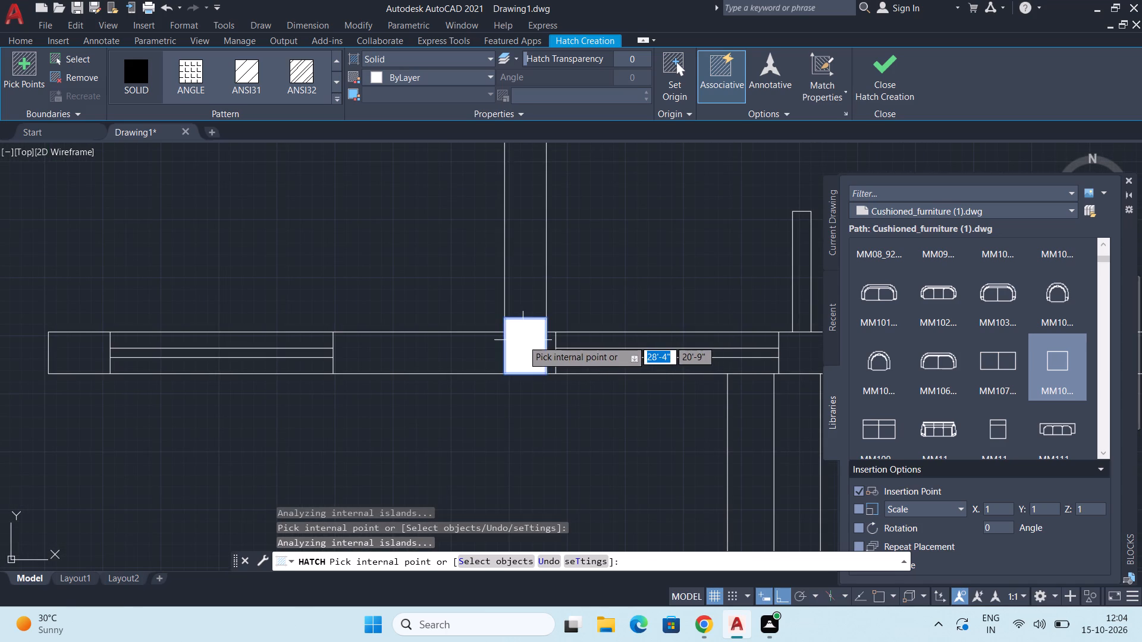
pyautogui.scroll(-3, 533, 336)
pyautogui.moveTo(561, 343); pyautogui.dragTo(405, 354, button='middle')
pyautogui.scroll(3, 537, 359)
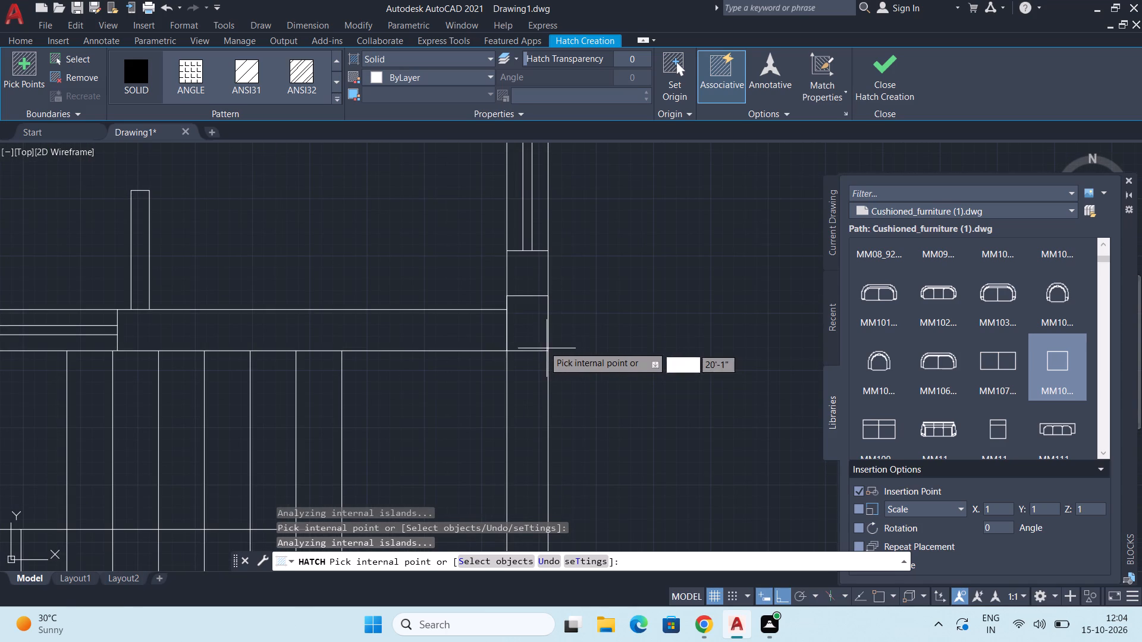
pyautogui.click(532, 329)
# Solid-hatch the right, middle and left columns on the bottom wall and finish the hatch.
pyautogui.scroll(-3, 553, 347)
pyautogui.moveTo(557, 396); pyautogui.dragTo(622, 339, button='middle')
pyautogui.moveTo(573, 445); pyautogui.dragTo(613, 391, button='middle')
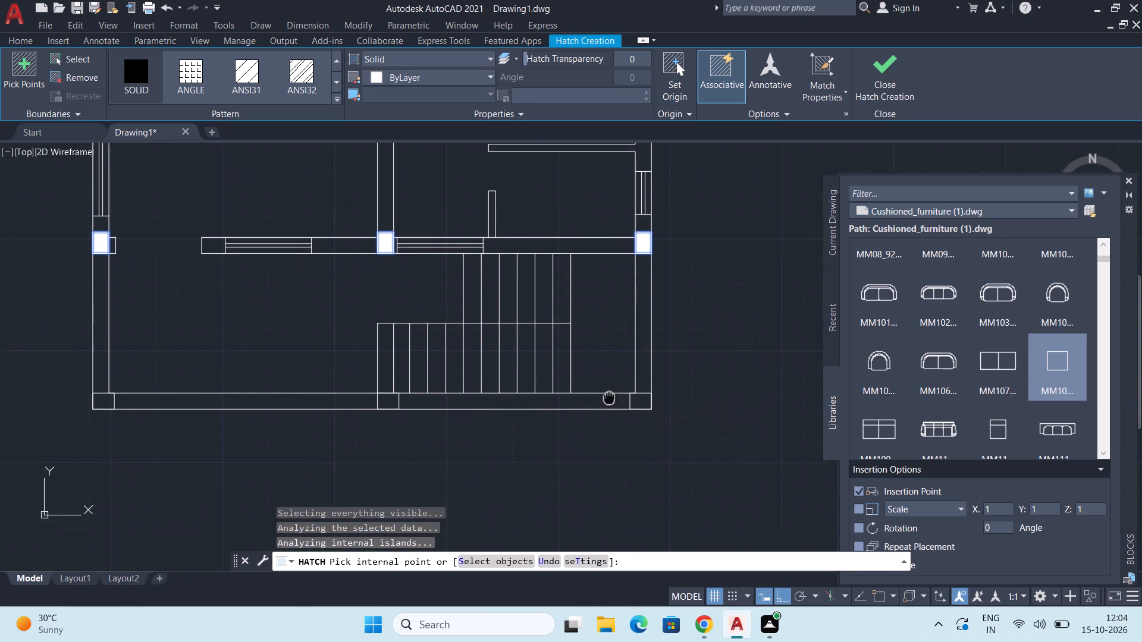
pyautogui.moveTo(613, 391); pyautogui.dragTo(623, 380, button='middle')
pyautogui.scroll(2, 661, 370)
pyautogui.click(653, 404)
pyautogui.scroll(-2, 495, 405)
pyautogui.moveTo(420, 438); pyautogui.dragTo(562, 410, button='middle')
pyautogui.click(326, 381)
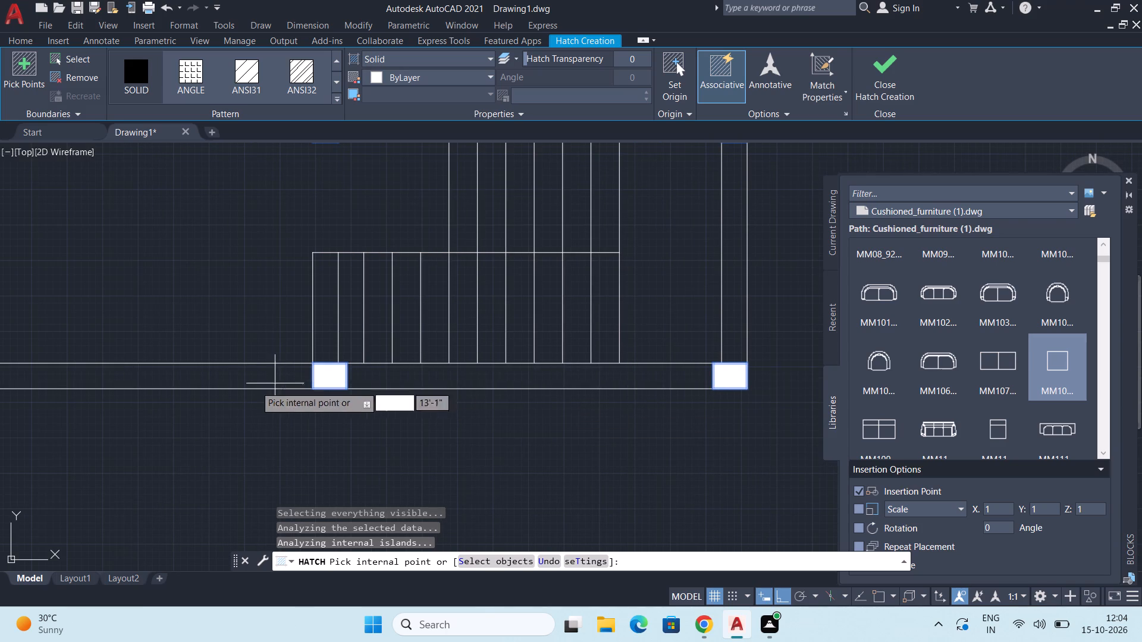
pyautogui.moveTo(200, 385); pyautogui.dragTo(608, 418, button='middle')
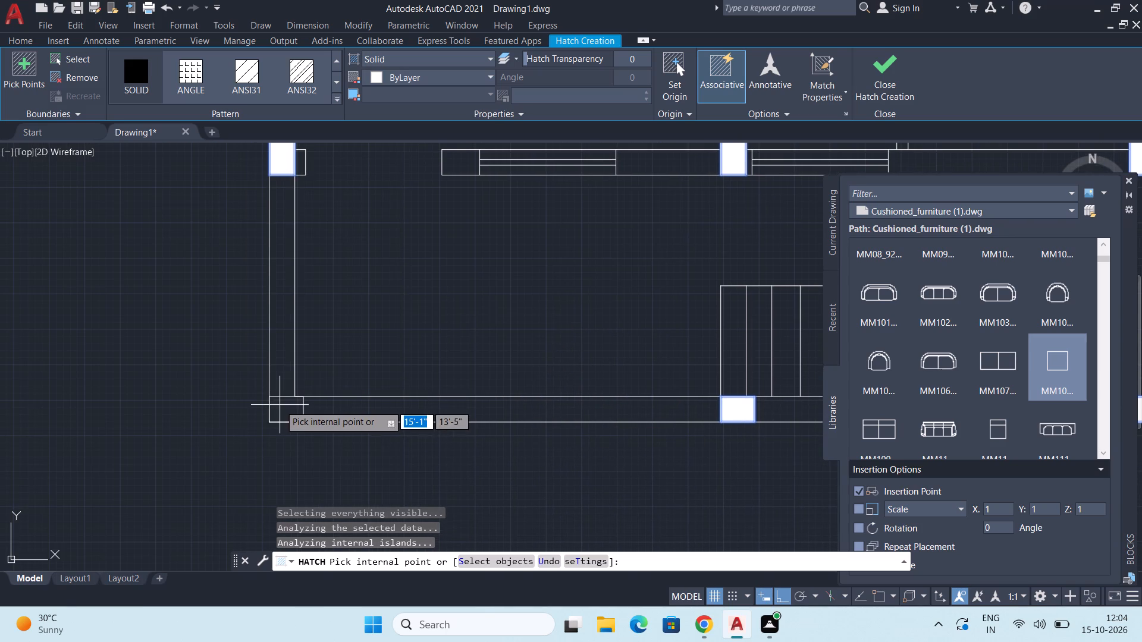
pyautogui.click(280, 405)
pyautogui.click(886, 81)
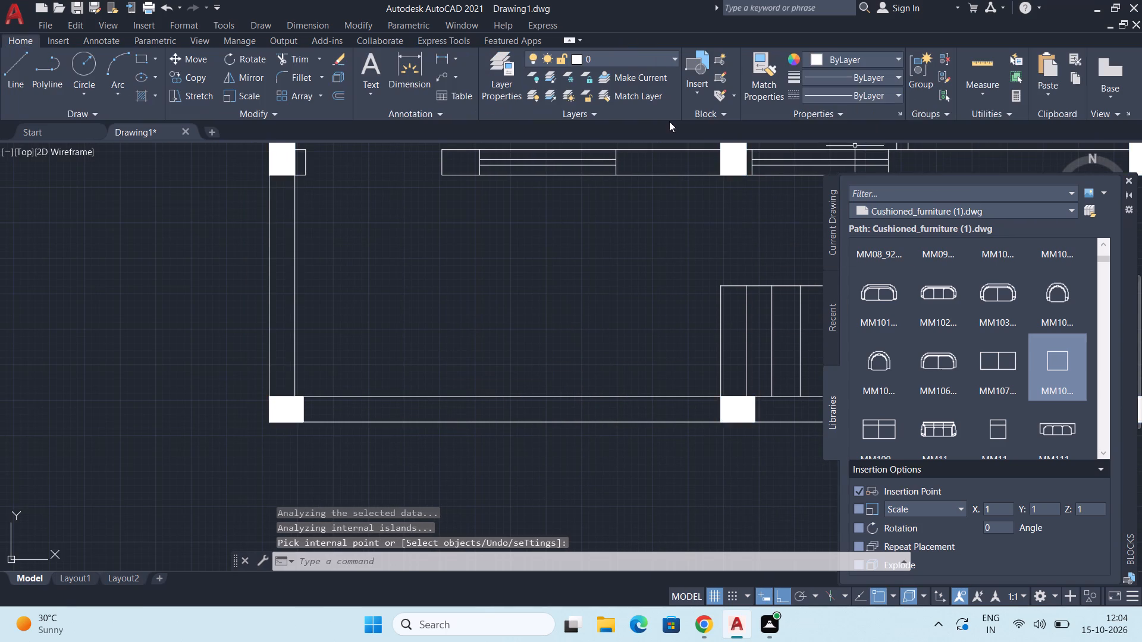
# Place multiline text in the kitchen reading "KITCHEN" with "12'6"X12'" on the second line.
pyautogui.scroll(-5, 584, 195)
pyautogui.moveTo(591, 214); pyautogui.dragTo(575, 355, button='middle')
pyautogui.scroll(2, 568, 265)
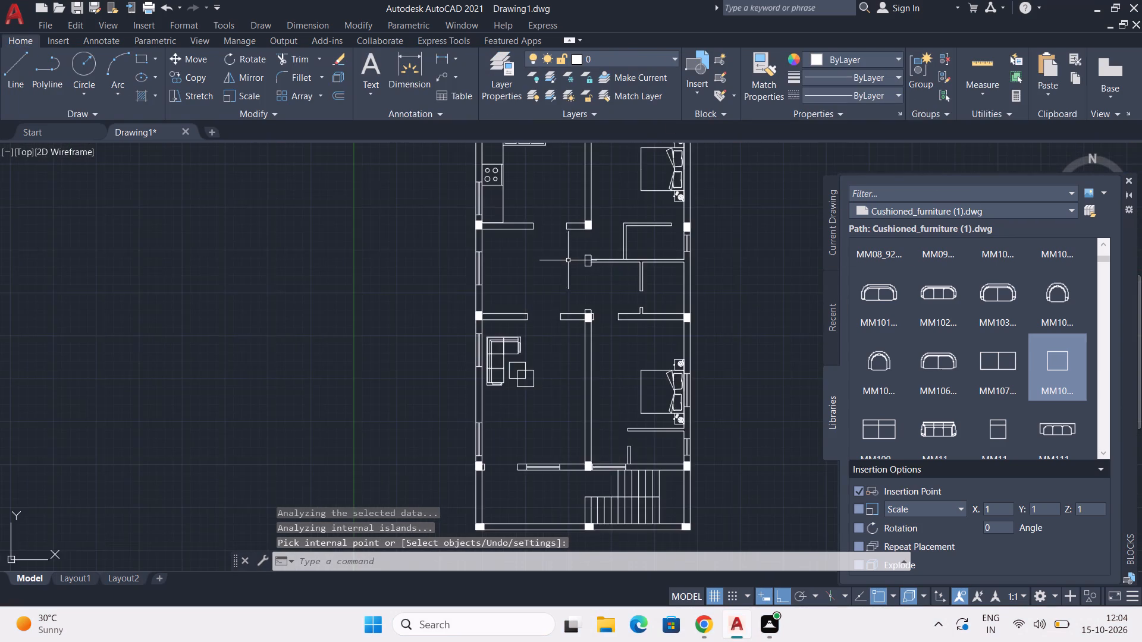
pyautogui.moveTo(568, 260); pyautogui.dragTo(557, 336, button='middle')
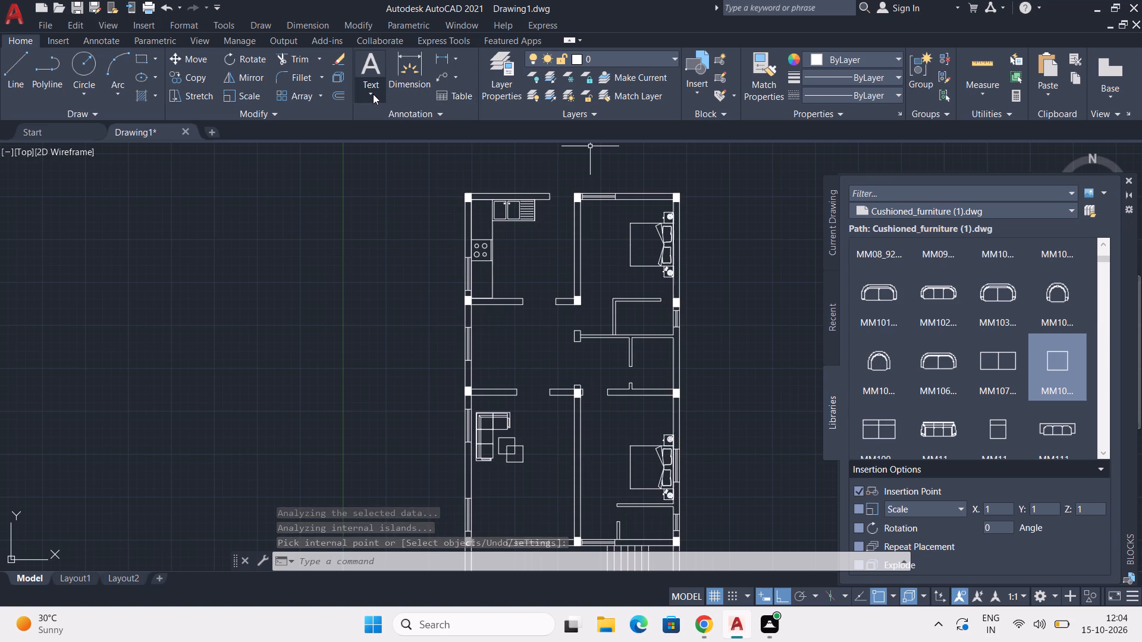
pyautogui.click(373, 94)
pyautogui.click(410, 119)
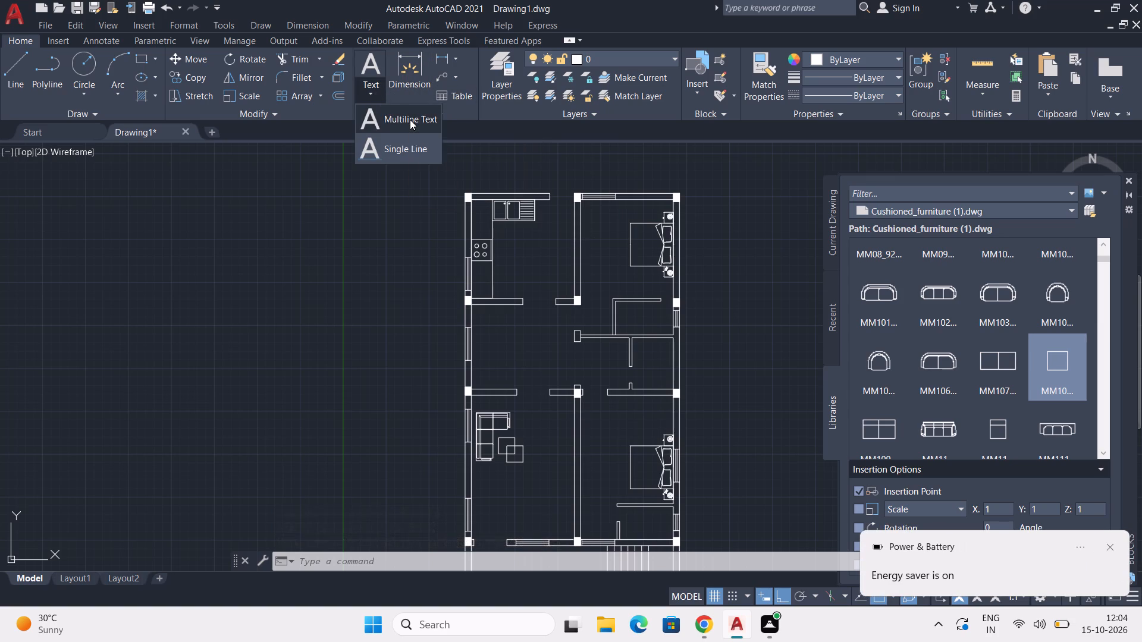
pyautogui.scroll(2, 514, 271)
pyautogui.scroll(-1, 487, 234)
pyautogui.moveTo(491, 238); pyautogui.dragTo(492, 298, button='middle')
pyautogui.click(488, 268)
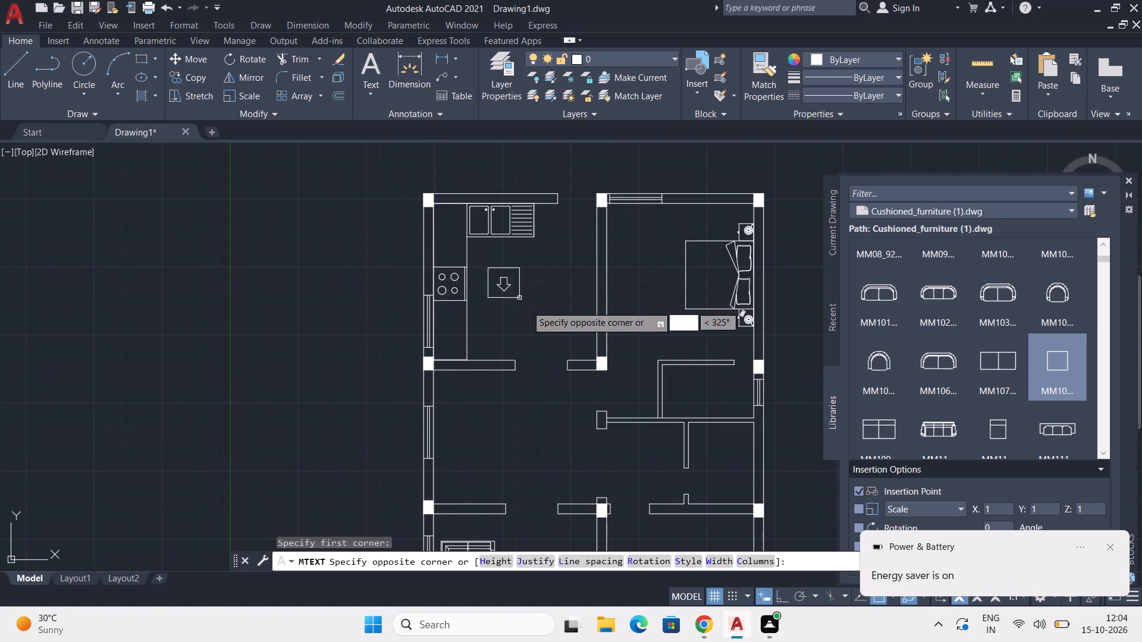
pyautogui.click(630, 326)
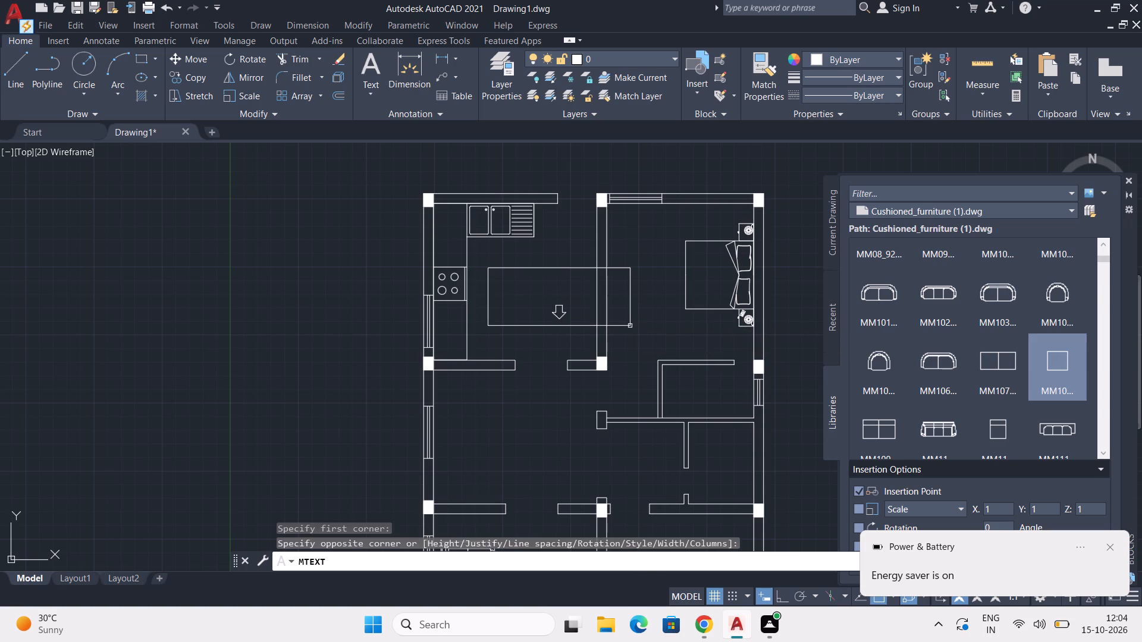
pyautogui.write('KU')
pyautogui.press('BackSpace')
pyautogui.write('ITCHEN')
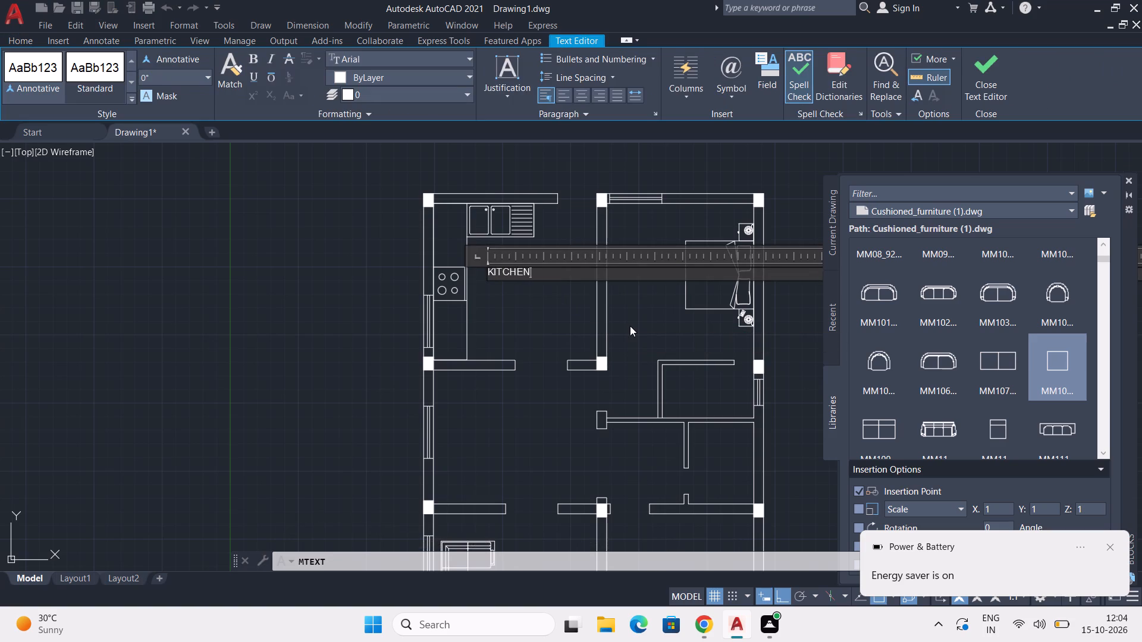
pyautogui.press('Return')
pyautogui.write('12\'6"X')
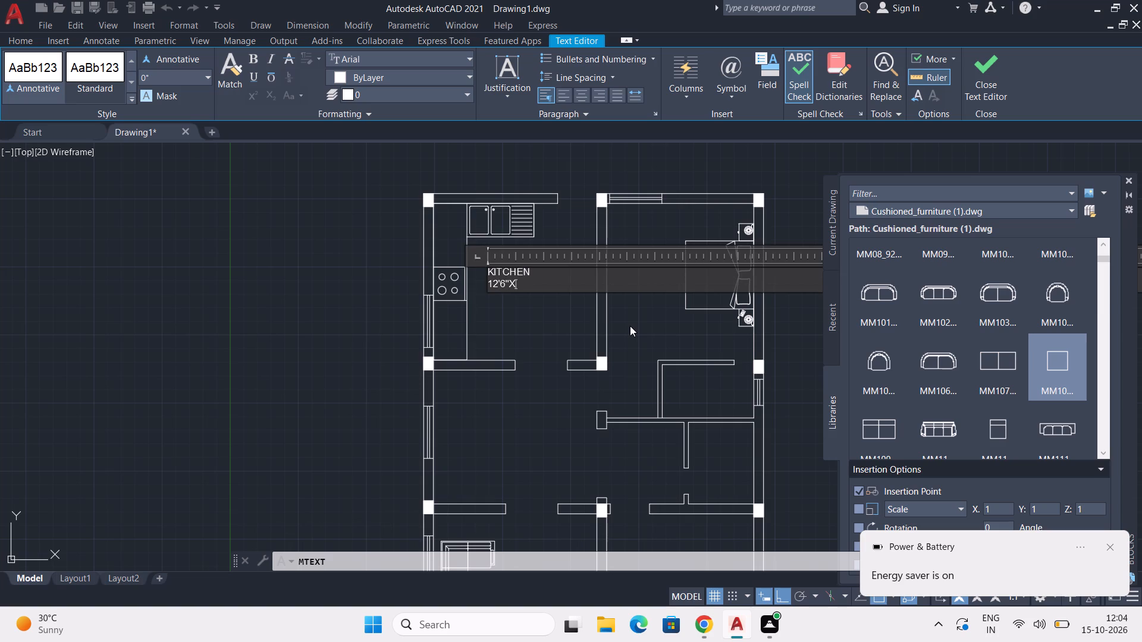
pyautogui.write("12'")
# Set the text height of both kitchen label lines to 9".
pyautogui.moveTo(542, 287); pyautogui.dragTo(476, 271)
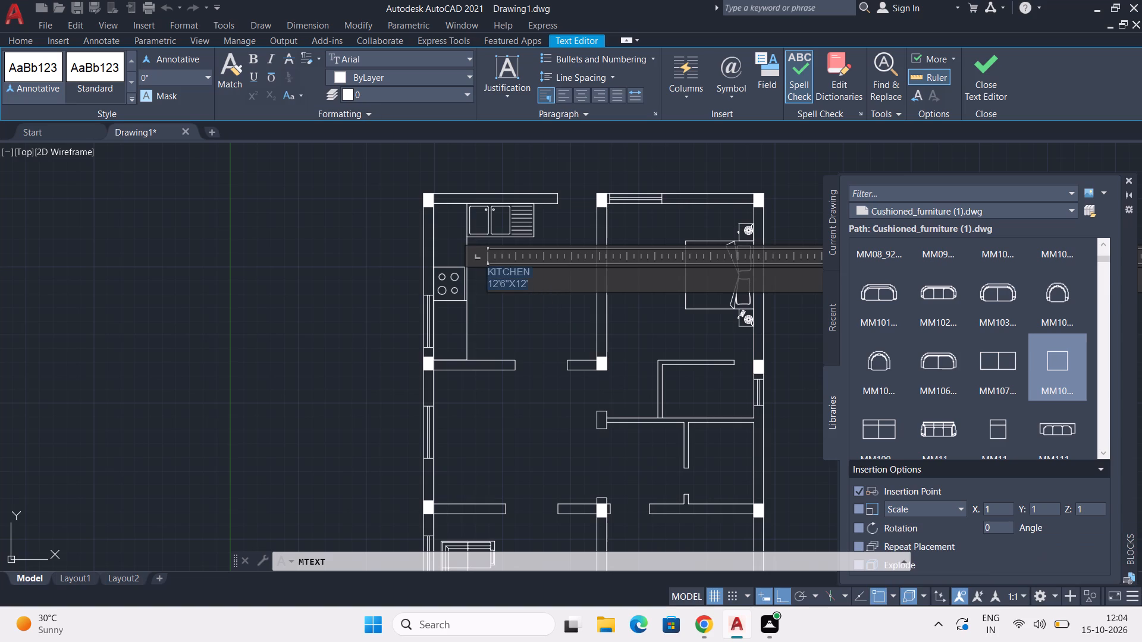
pyautogui.click(185, 78)
pyautogui.press('9')
pyautogui.hotkey('shift', '"')
pyautogui.press('Return')
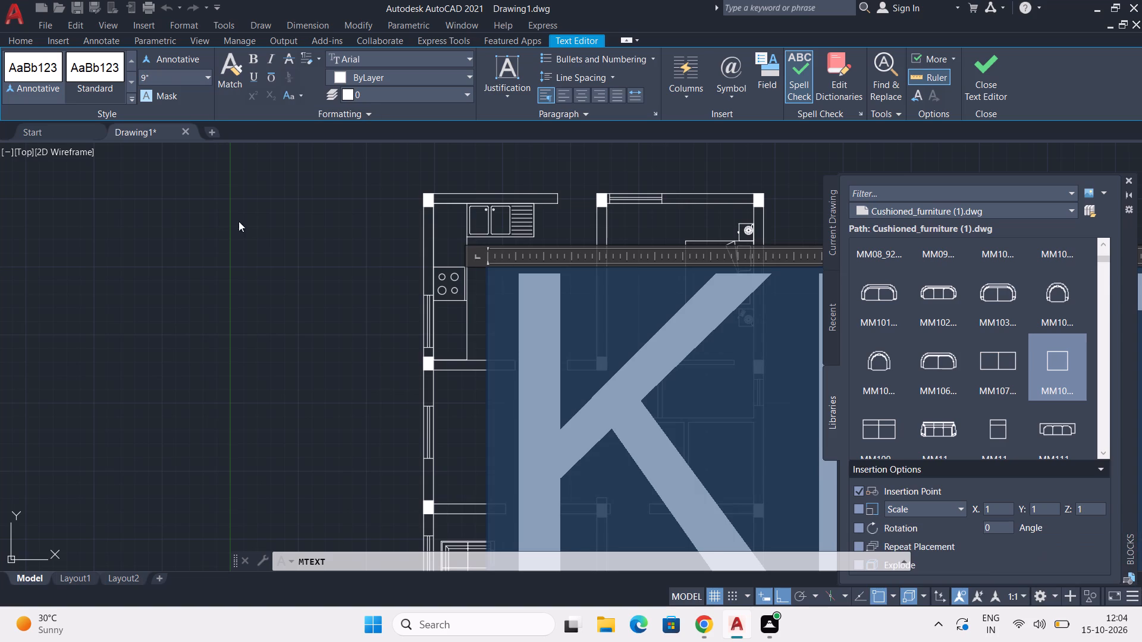
# Copy the kitchen label into the upper-right bedroom, placing it below and to the left of the bed, with ortho off.
pyautogui.click(297, 334)
pyautogui.moveTo(575, 383); pyautogui.dragTo(472, 350, button='middle')
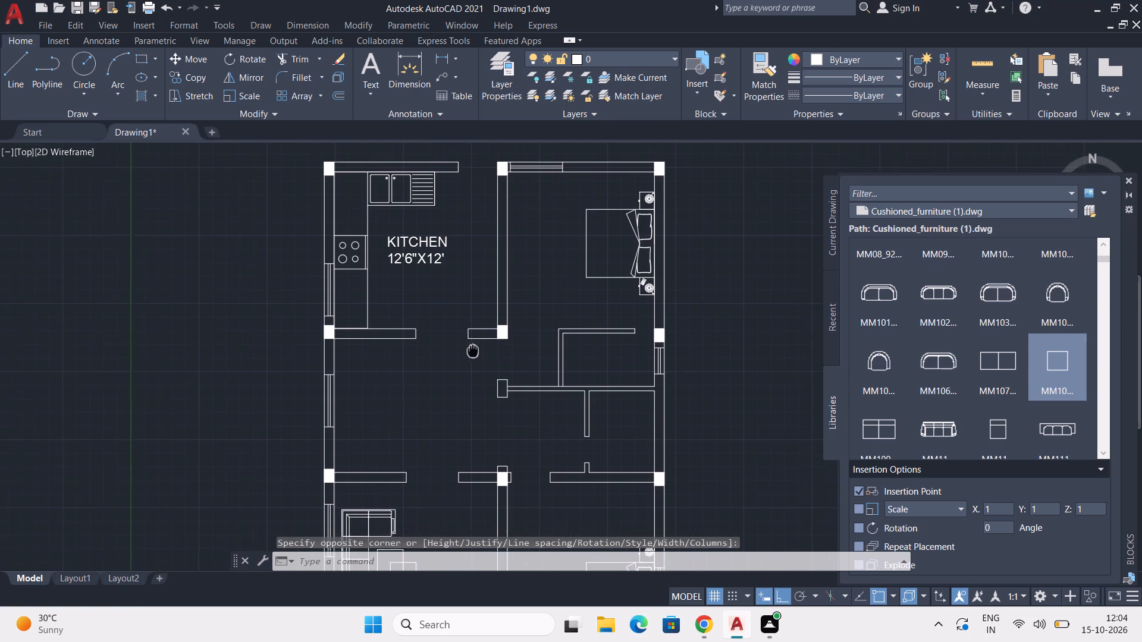
pyautogui.moveTo(472, 350); pyautogui.dragTo(465, 348, button='middle')
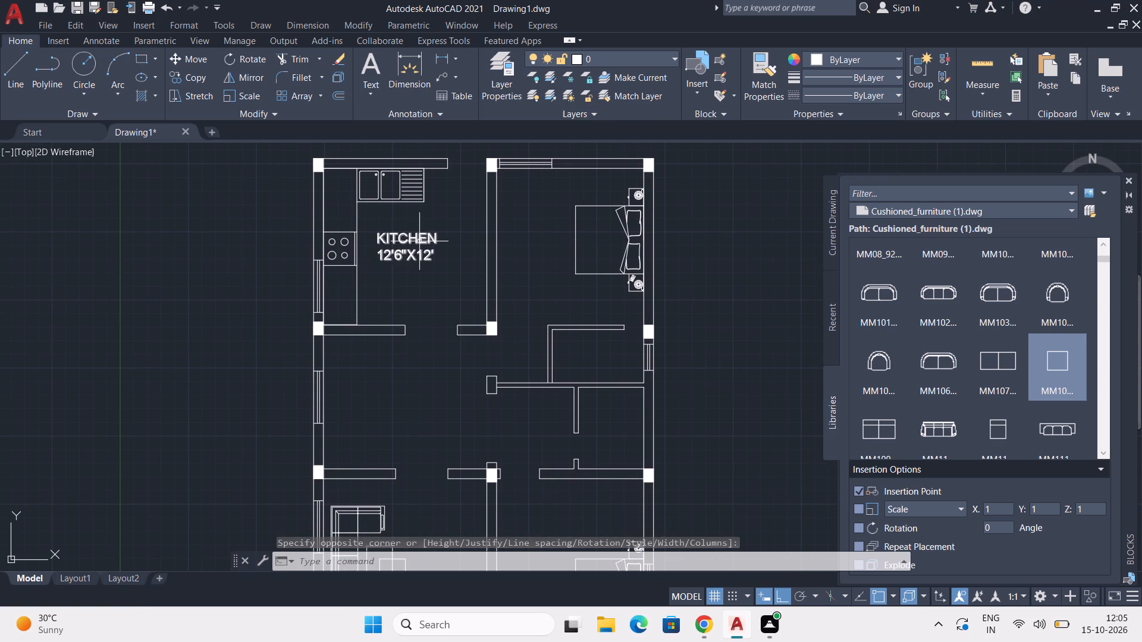
pyautogui.click(419, 241)
pyautogui.write('CO')
pyautogui.press('Return')
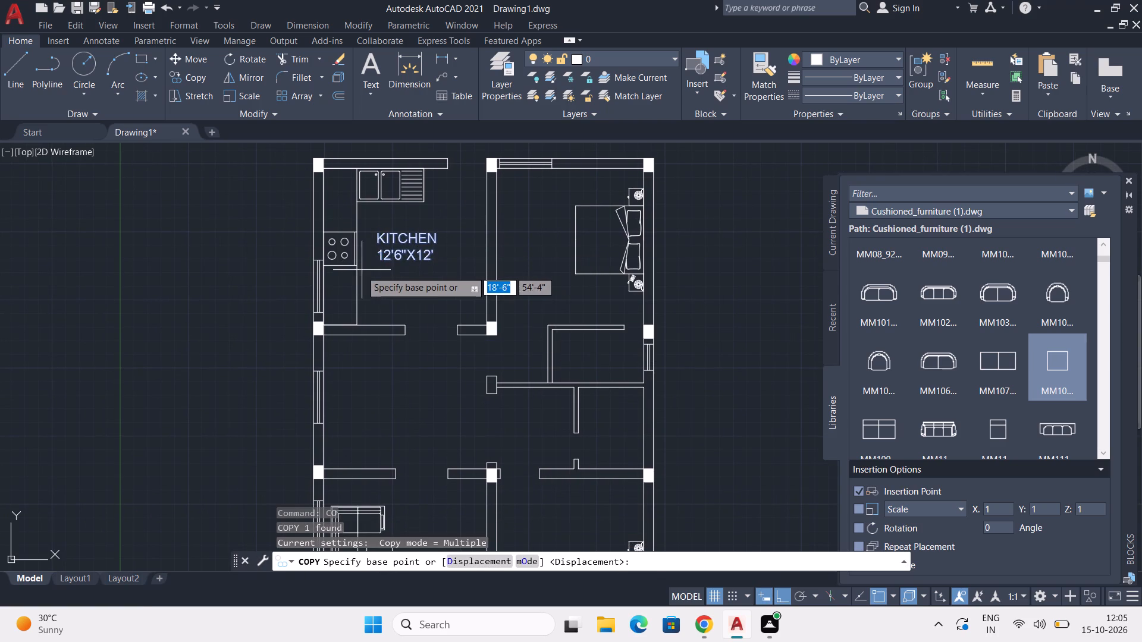
pyautogui.click(391, 243)
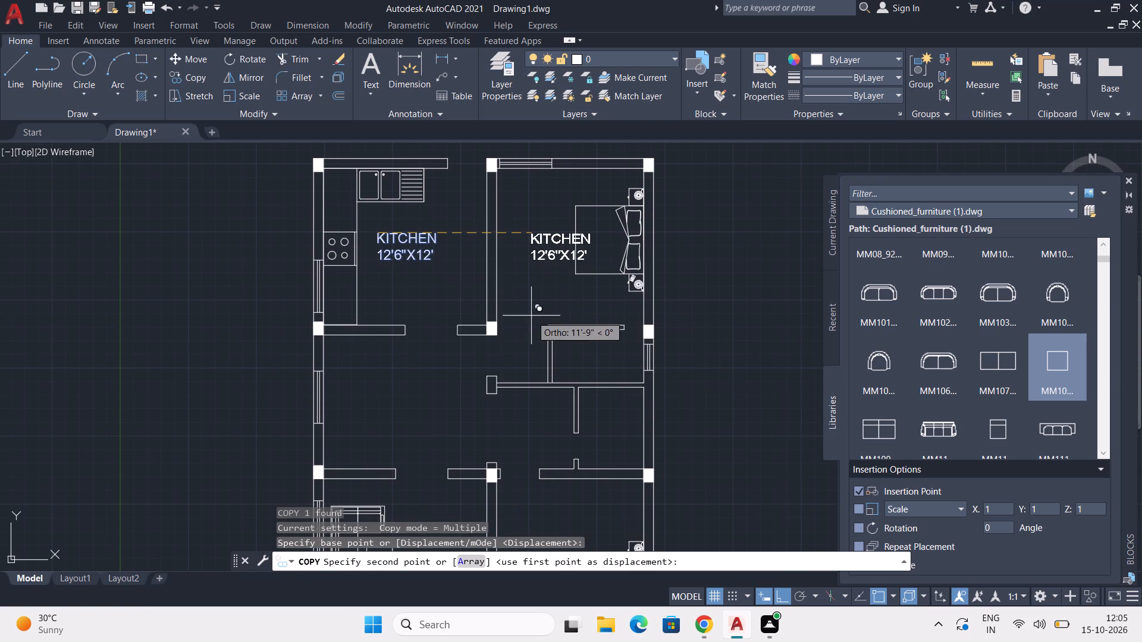
pyautogui.press('F8')
pyautogui.scroll(1, 528, 311)
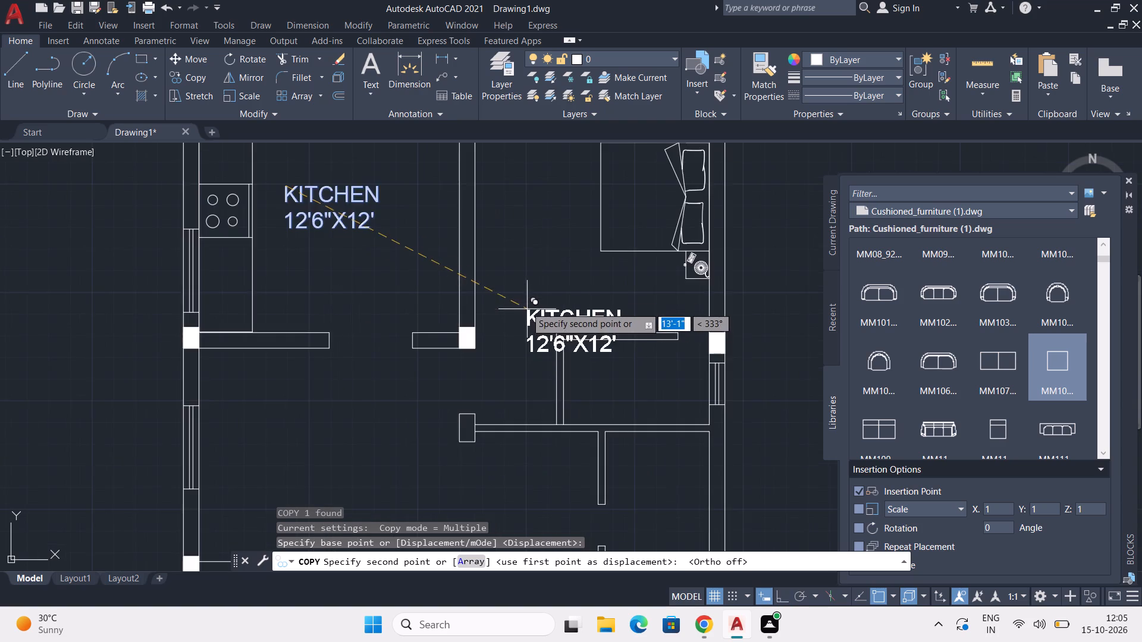
pyautogui.scroll(1, 520, 289)
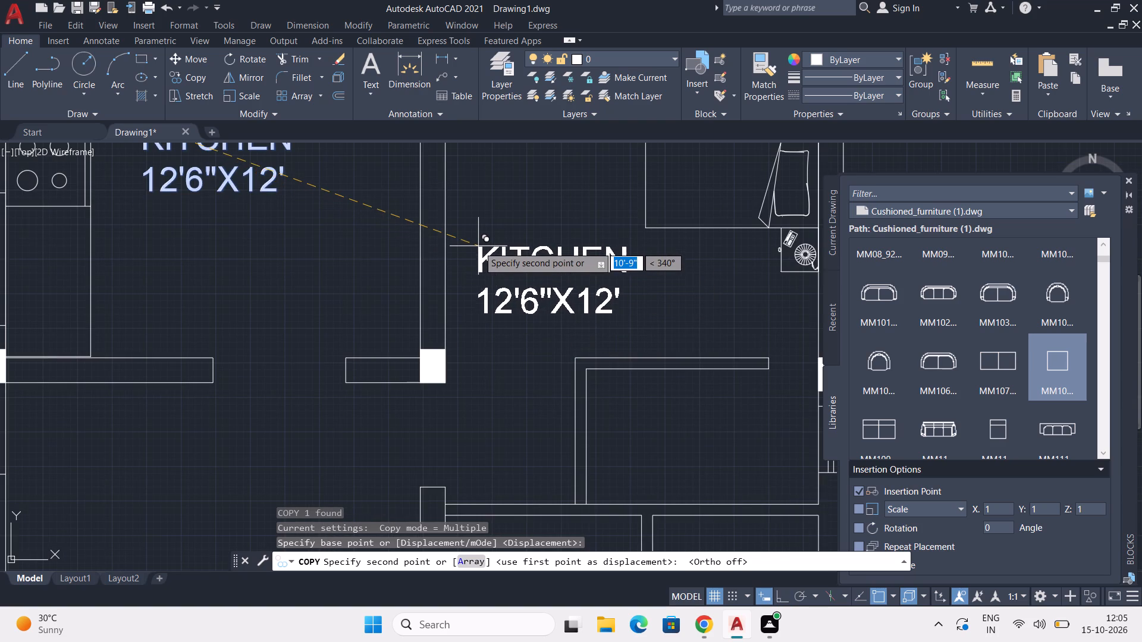
pyautogui.click(481, 251)
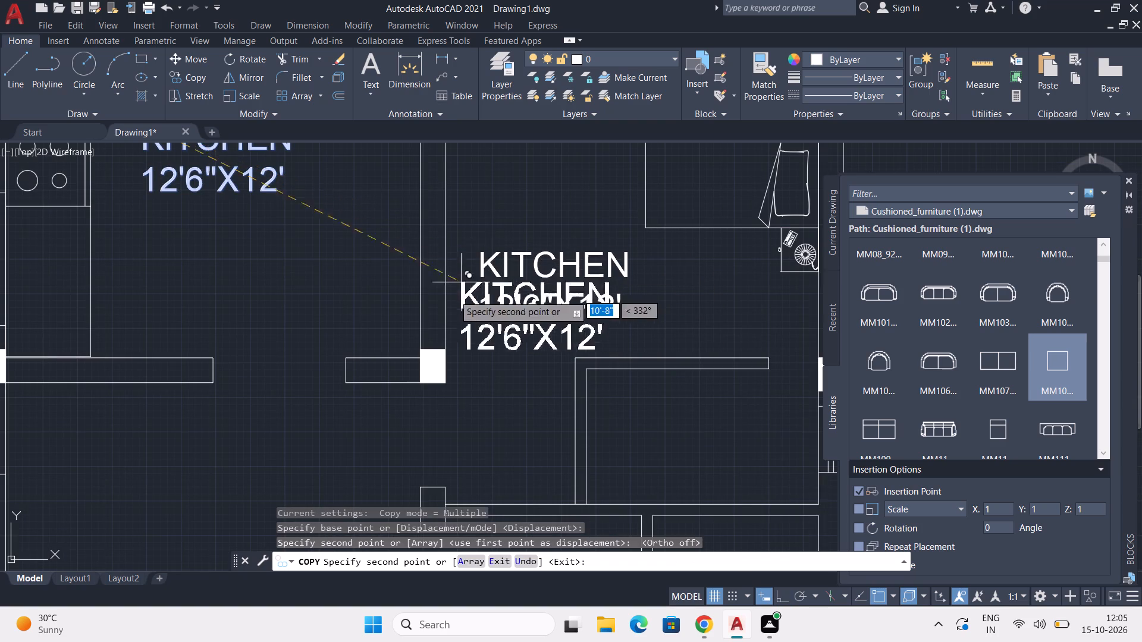
# Place two more copies of the kitchen label in the two small rooms below the upper-right bedroom.
pyautogui.moveTo(425, 338); pyautogui.dragTo(451, 307, button='middle')
pyautogui.moveTo(539, 376); pyautogui.dragTo(376, 303, button='middle')
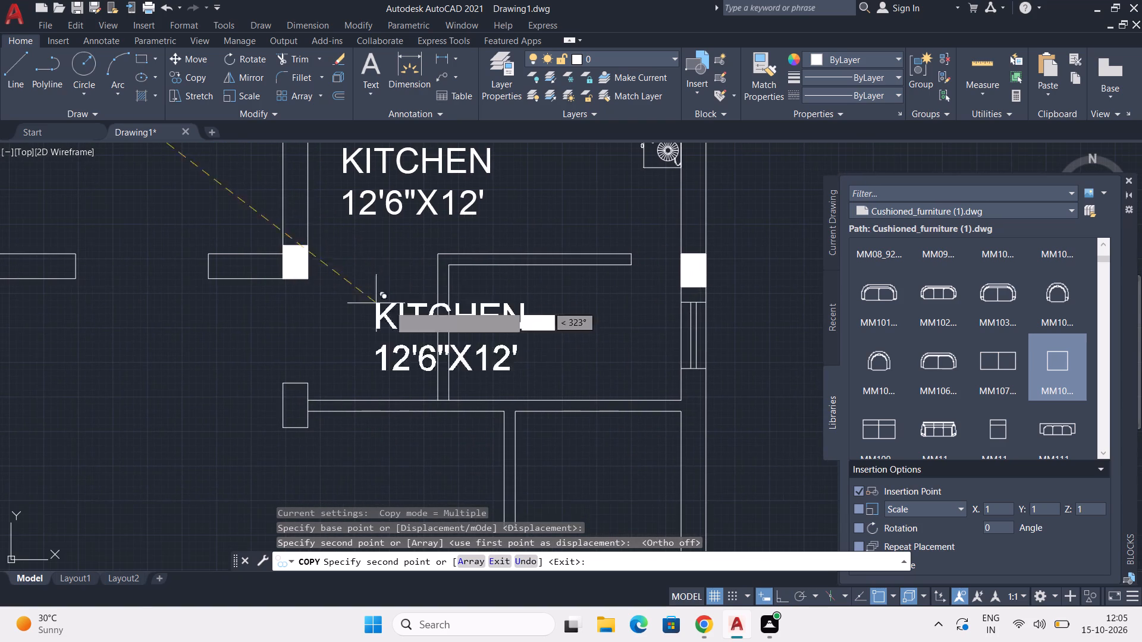
pyautogui.click(489, 304)
pyautogui.moveTo(535, 383); pyautogui.dragTo(535, 353, button='middle')
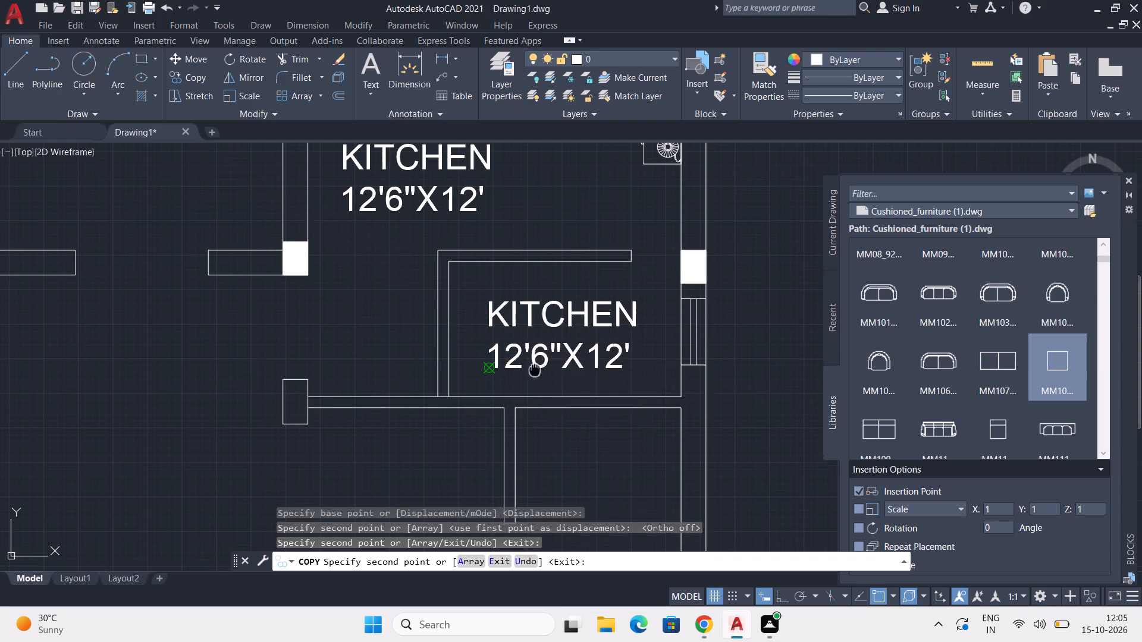
pyautogui.moveTo(535, 353); pyautogui.dragTo(534, 341, button='middle')
pyautogui.moveTo(542, 391); pyautogui.dragTo(544, 331, button='middle')
pyautogui.moveTo(534, 377); pyautogui.dragTo(535, 361, button='middle')
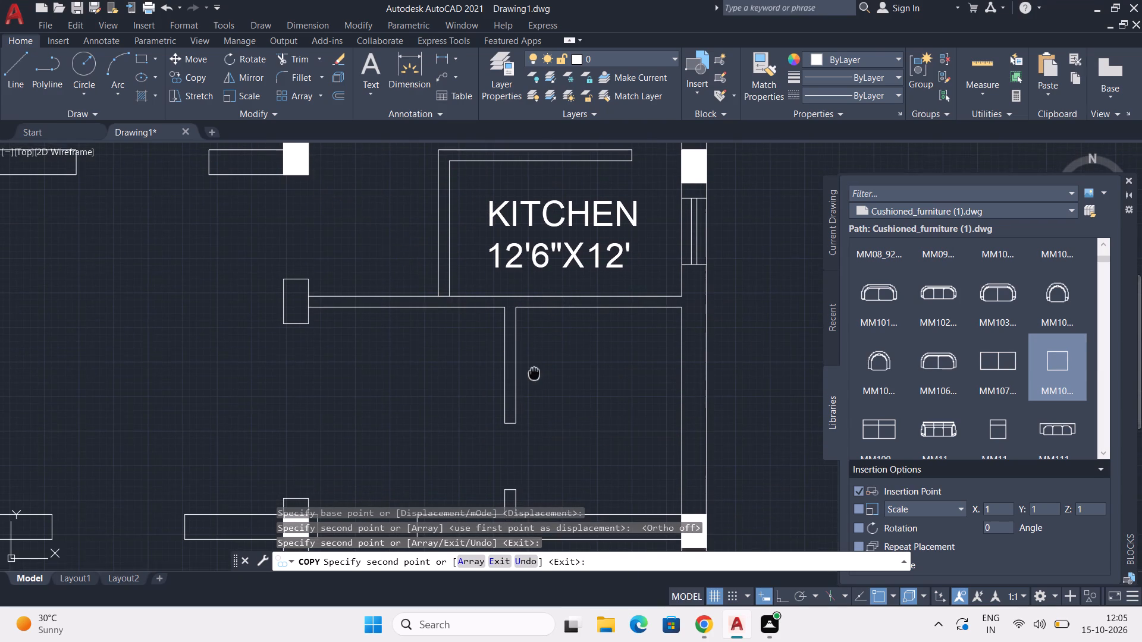
pyautogui.moveTo(535, 361); pyautogui.dragTo(536, 336, button='middle')
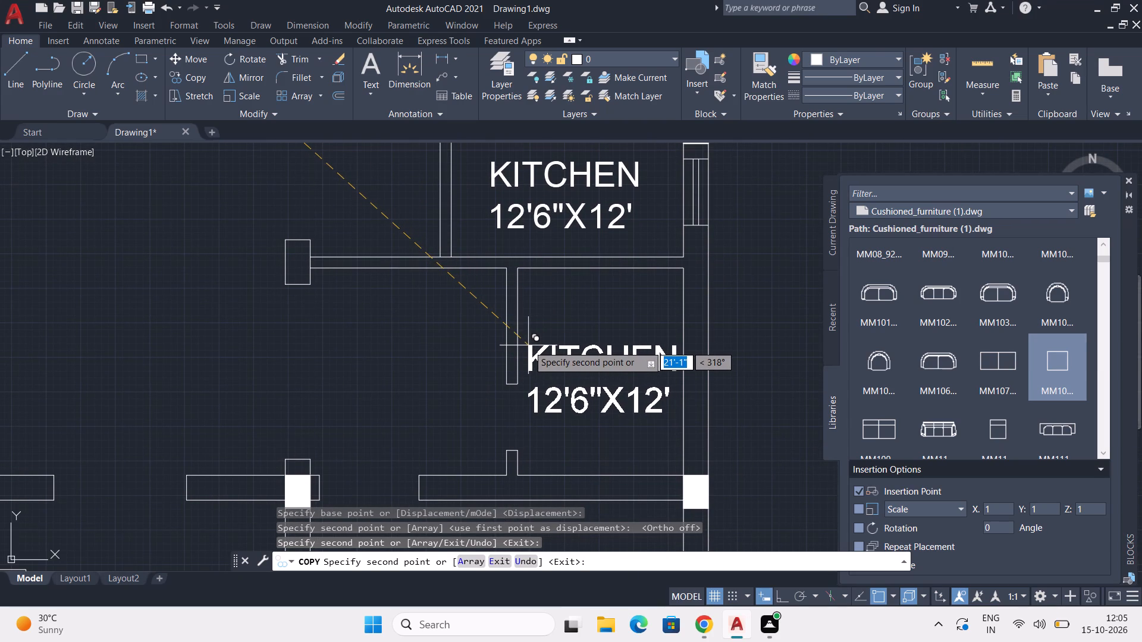
pyautogui.click(528, 345)
# Place copies of the kitchen label in the room below the kitchen and in the living room below the sofa and tables.
pyautogui.scroll(-2, 541, 345)
pyautogui.moveTo(484, 380); pyautogui.dragTo(501, 355, button='middle')
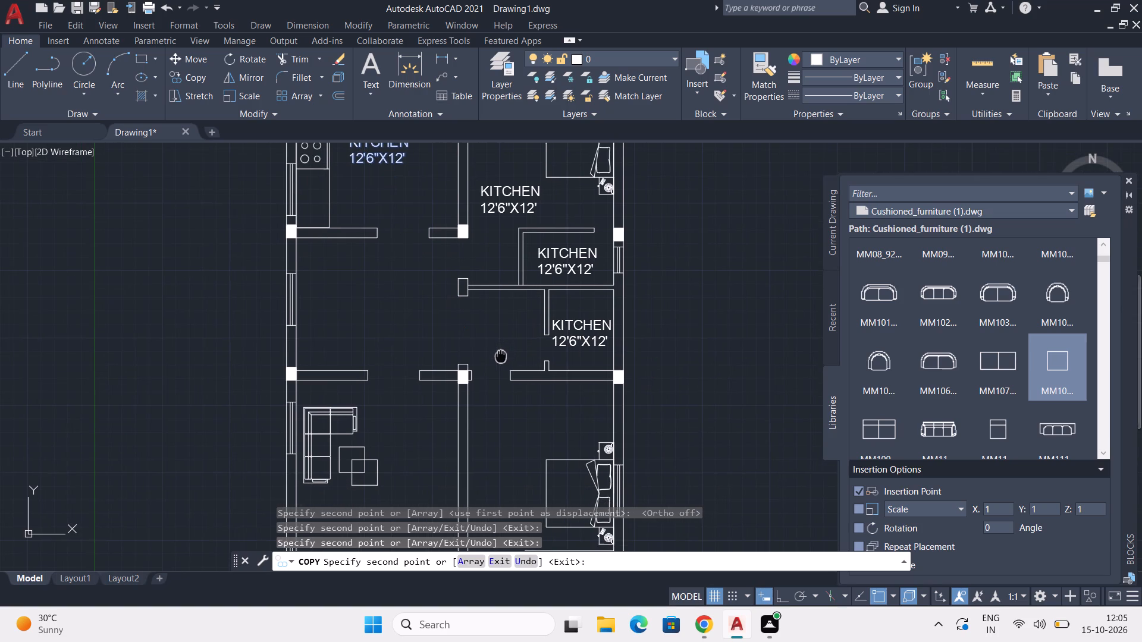
pyautogui.moveTo(501, 355); pyautogui.dragTo(546, 394, button='middle')
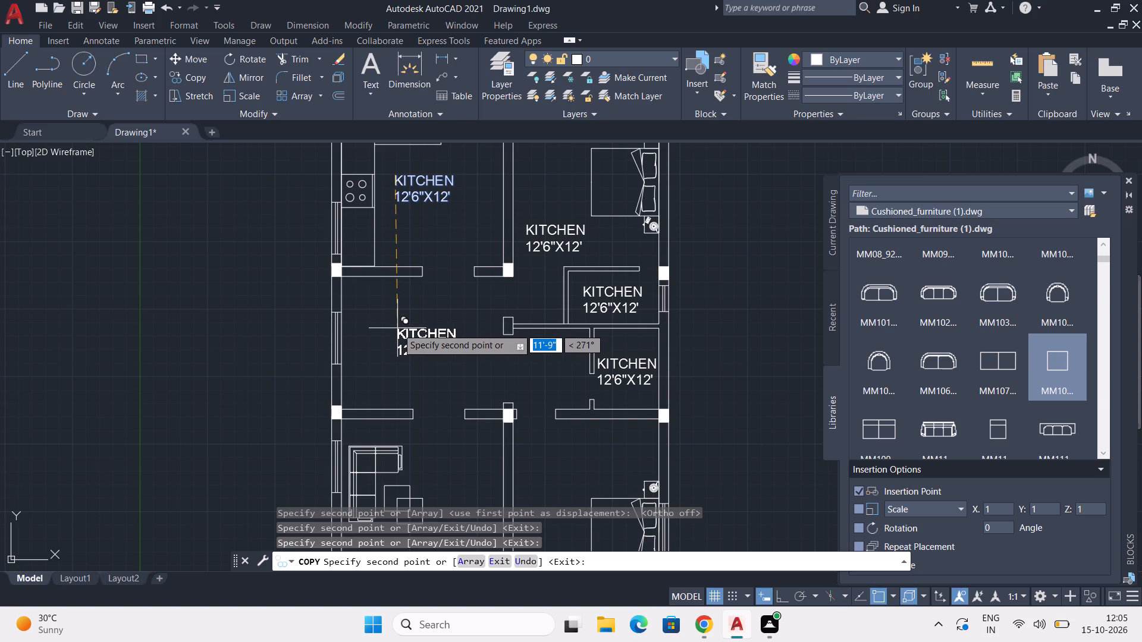
pyautogui.click(397, 328)
pyautogui.scroll(-2, 406, 395)
pyautogui.moveTo(406, 408); pyautogui.dragTo(421, 342, button='middle')
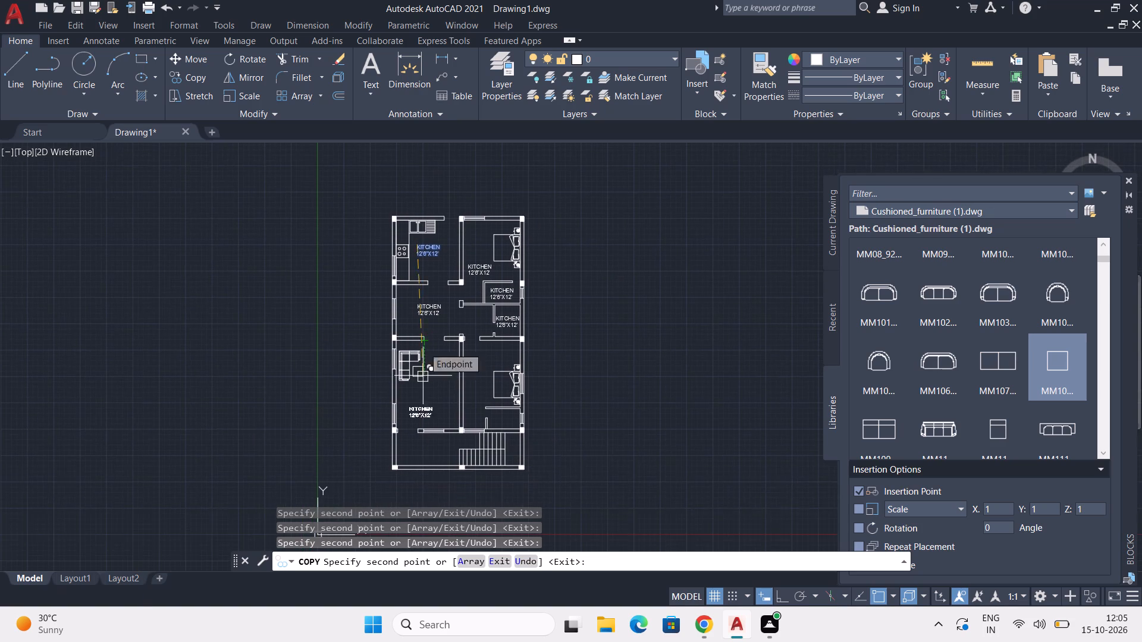
pyautogui.moveTo(422, 410); pyautogui.dragTo(426, 394, button='middle')
pyautogui.scroll(2, 434, 352)
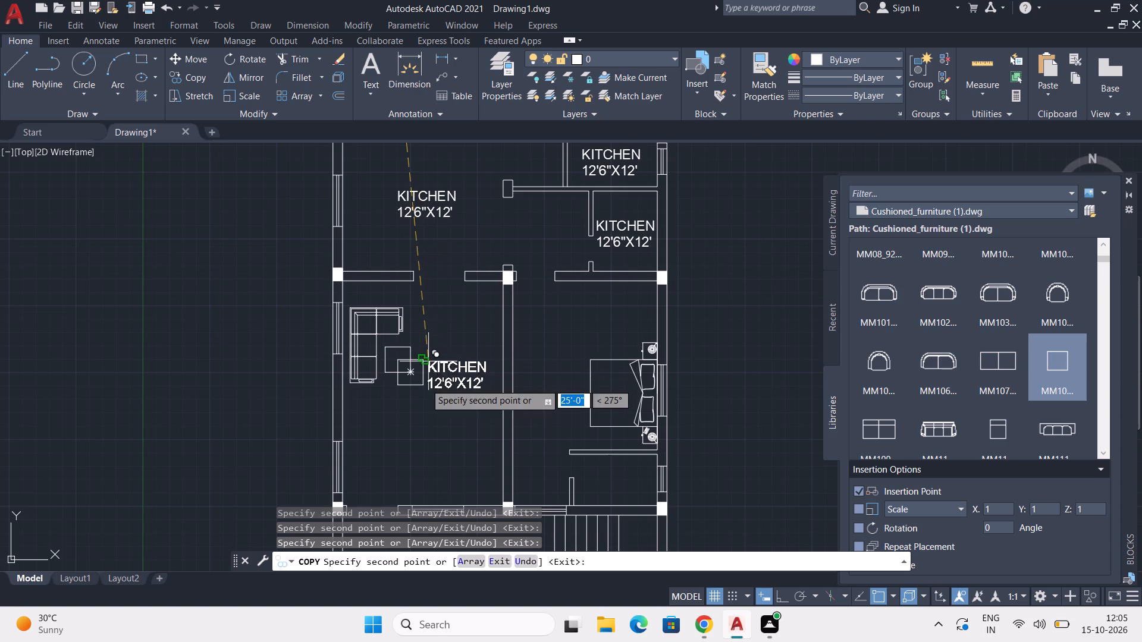
pyautogui.moveTo(422, 396); pyautogui.dragTo(445, 342, button='middle')
pyautogui.click(421, 375)
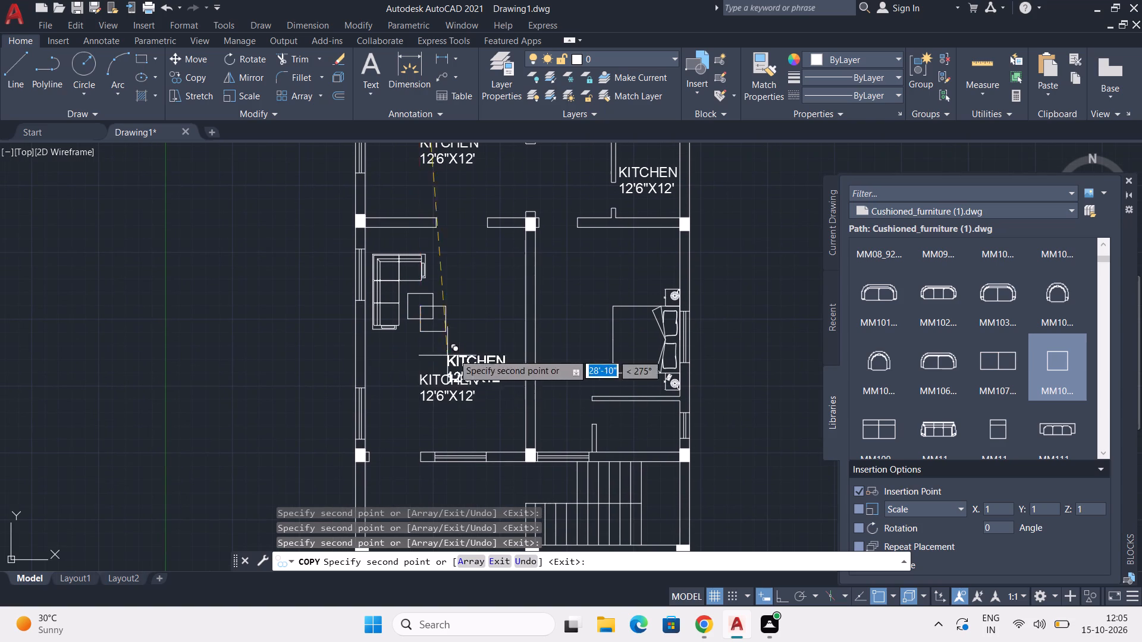
# Place copies of the kitchen label in the lower bedroom above the bed and in the open area left of the staircase.
pyautogui.scroll(-1, 468, 352)
pyautogui.moveTo(528, 376); pyautogui.dragTo(456, 435, button='middle')
pyautogui.scroll(2, 468, 360)
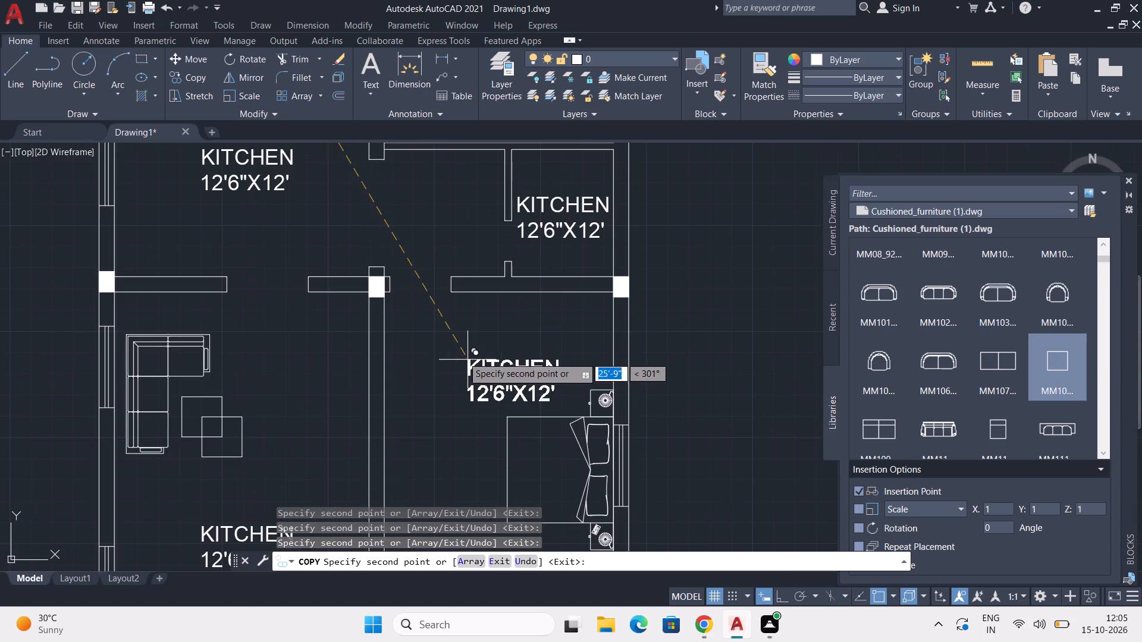
pyautogui.click(418, 342)
pyautogui.scroll(-3, 431, 342)
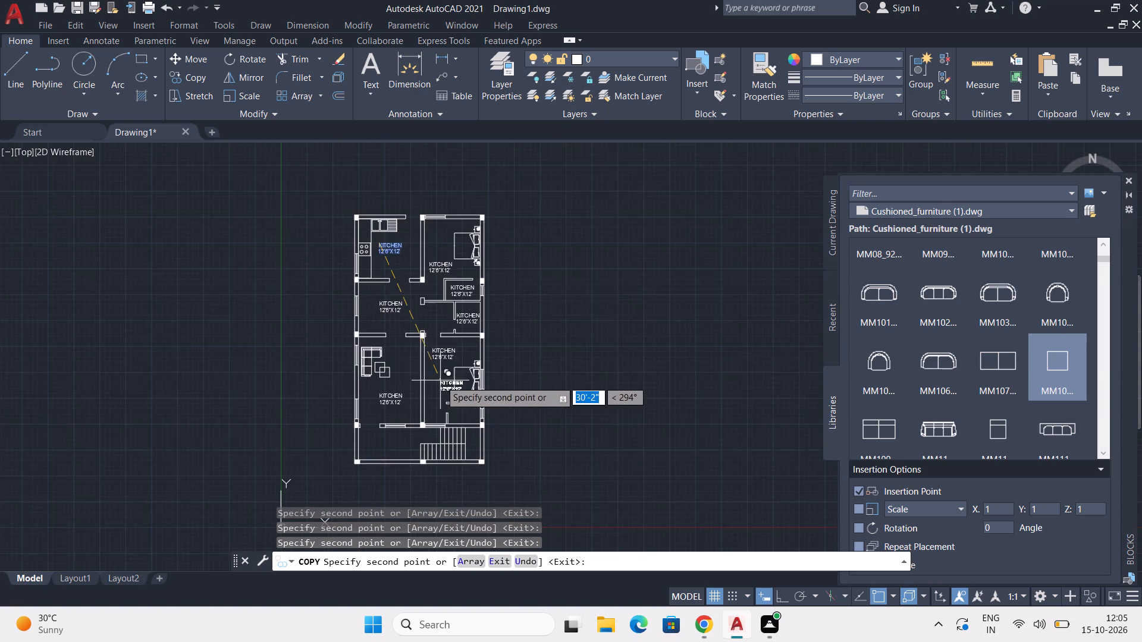
pyautogui.moveTo(440, 380); pyautogui.dragTo(467, 328, button='middle')
pyautogui.moveTo(359, 405); pyautogui.dragTo(417, 343, button='middle')
pyautogui.scroll(3, 444, 336)
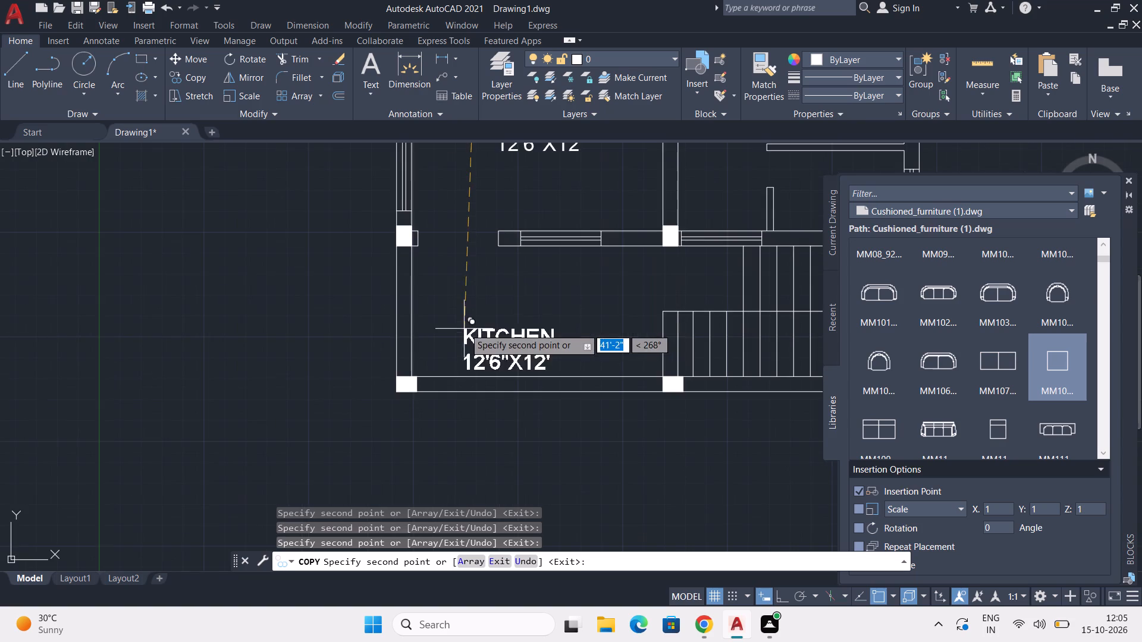
pyautogui.moveTo(466, 327); pyautogui.dragTo(463, 363, button='middle')
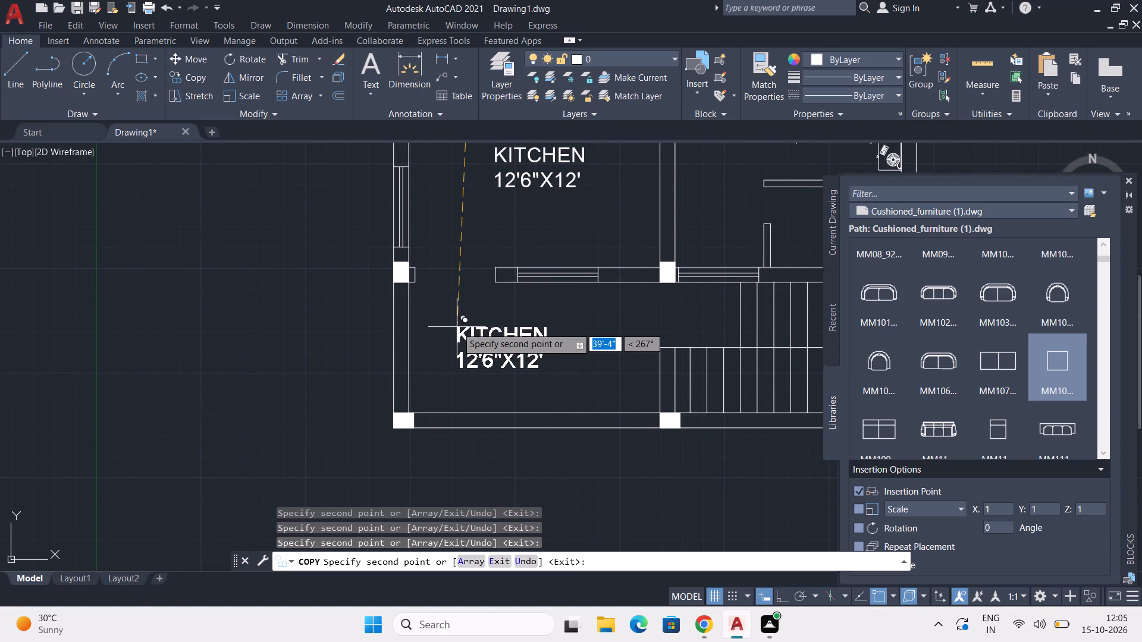
pyautogui.click(457, 327)
# Place a last copy of the kitchen label just right of the staircase and end the copying.
pyautogui.scroll(-2, 522, 369)
pyautogui.moveTo(539, 380); pyautogui.dragTo(448, 374, button='middle')
pyautogui.scroll(2, 522, 367)
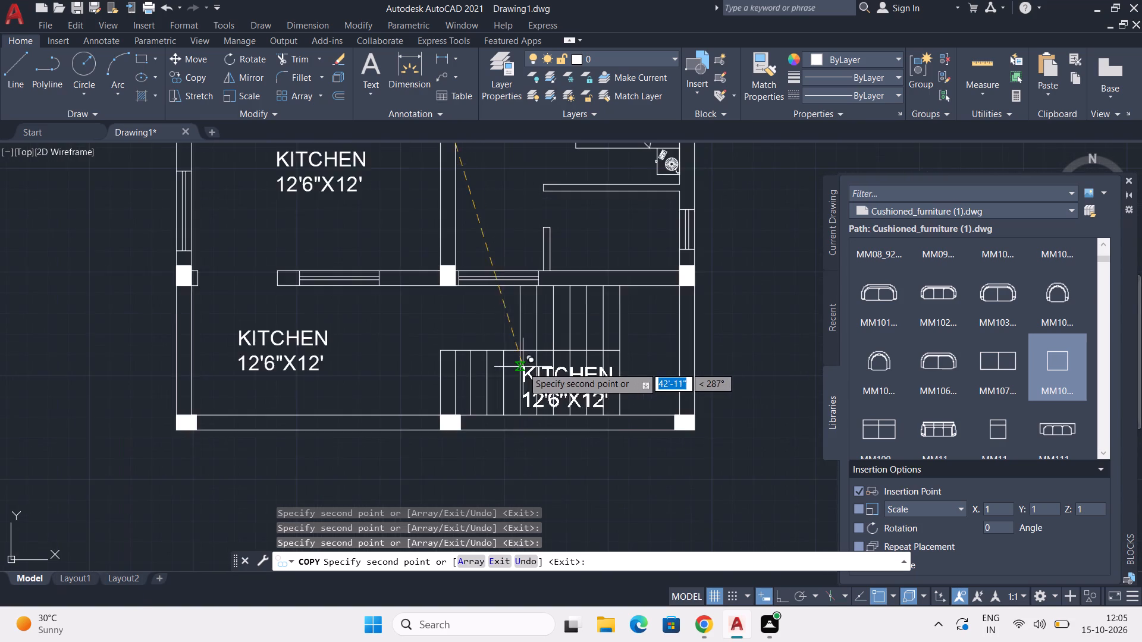
pyautogui.scroll(1, 543, 371)
pyautogui.moveTo(543, 371); pyautogui.dragTo(472, 384, button='middle')
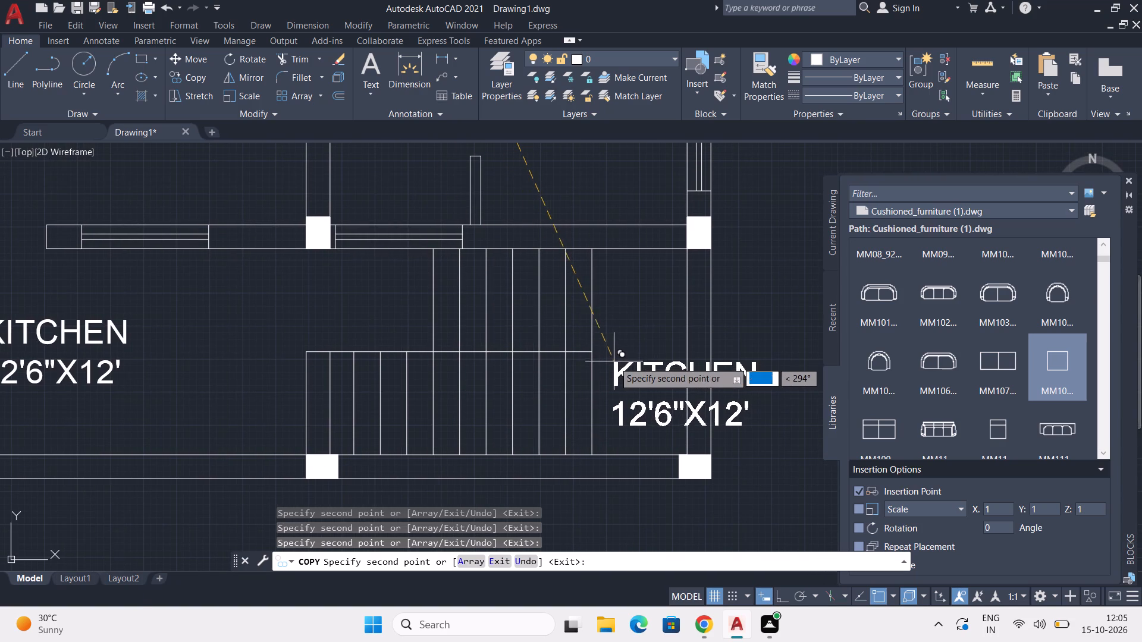
pyautogui.click(613, 367)
pyautogui.press('Escape')
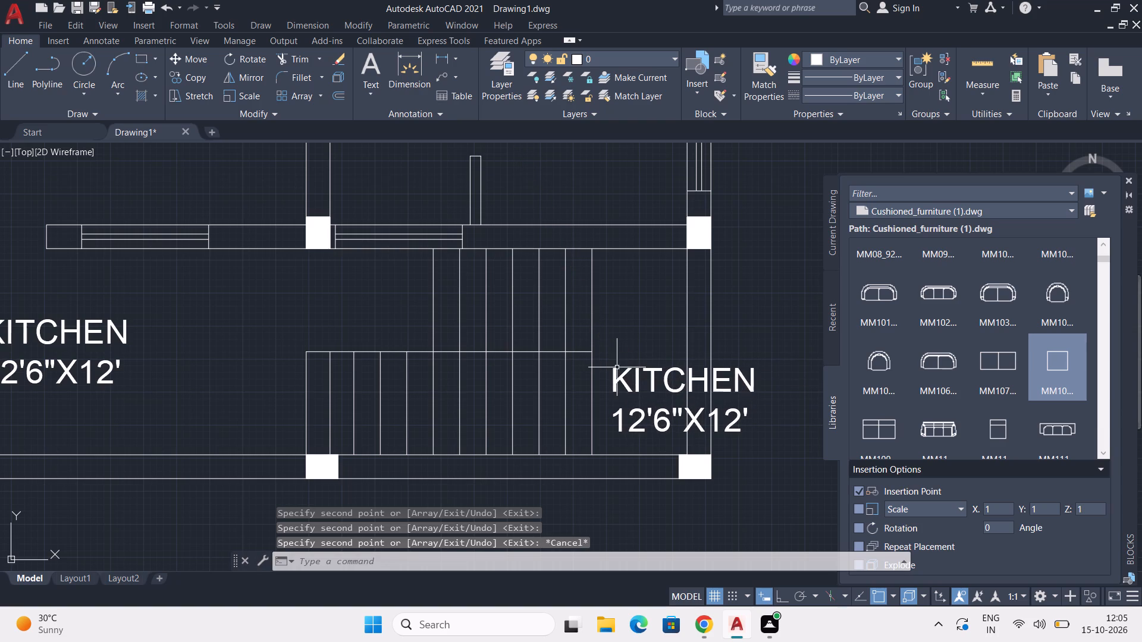
# Rotate the label copy right of the staircase by 90° about its lower-left area, with ortho on.
pyautogui.scroll(-2, 623, 387)
pyautogui.moveTo(588, 399); pyautogui.dragTo(586, 489, button='middle')
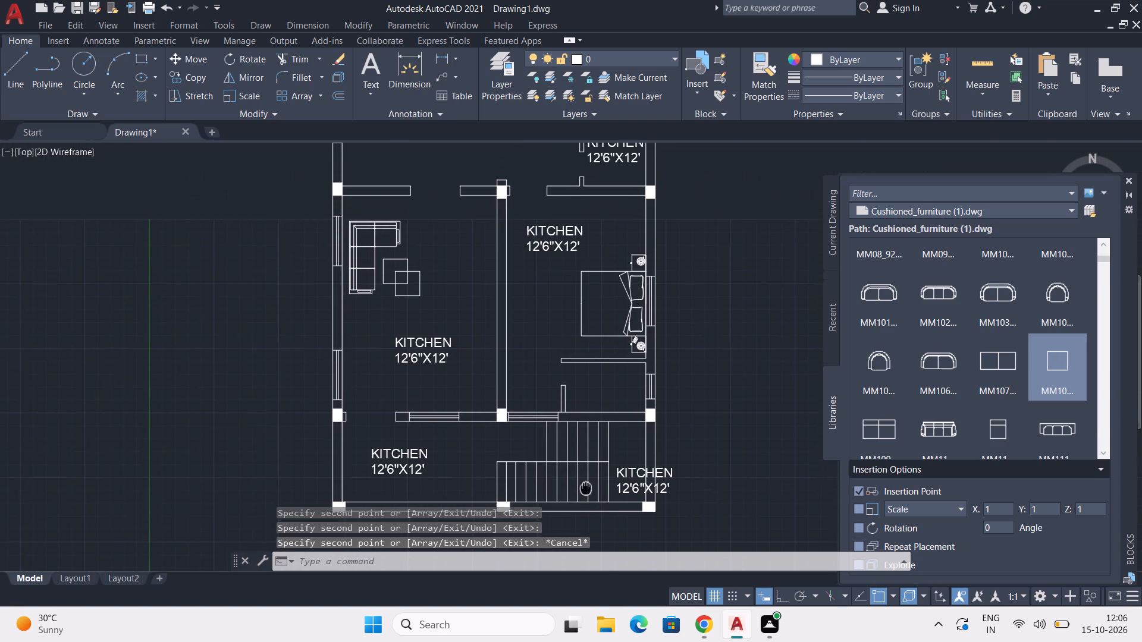
pyautogui.moveTo(586, 489); pyautogui.dragTo(581, 574, button='middle')
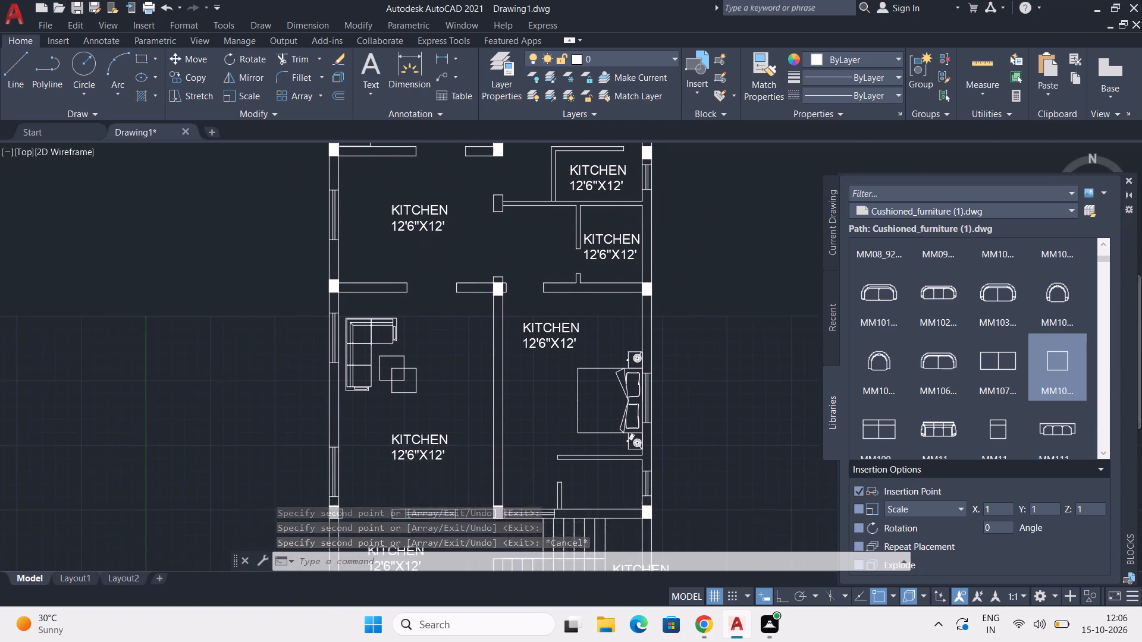
pyautogui.moveTo(581, 574); pyautogui.dragTo(553, 514, button='middle')
pyautogui.scroll(-2, 506, 410)
pyautogui.scroll(3, 542, 430)
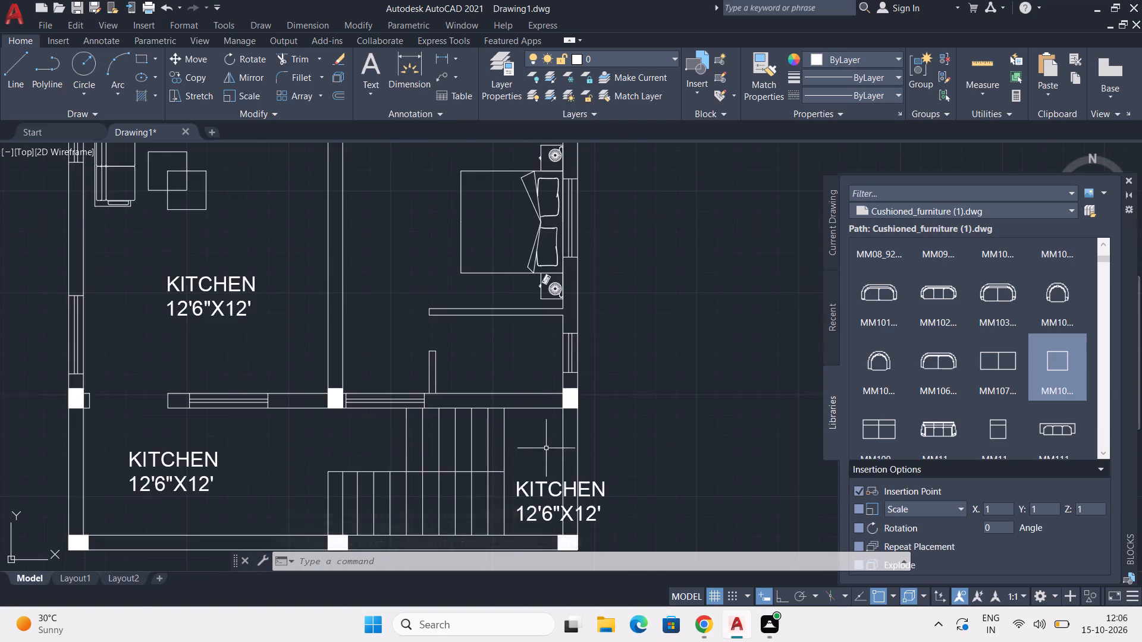
pyautogui.moveTo(545, 450); pyautogui.dragTo(546, 365, button='middle')
pyautogui.click(554, 399)
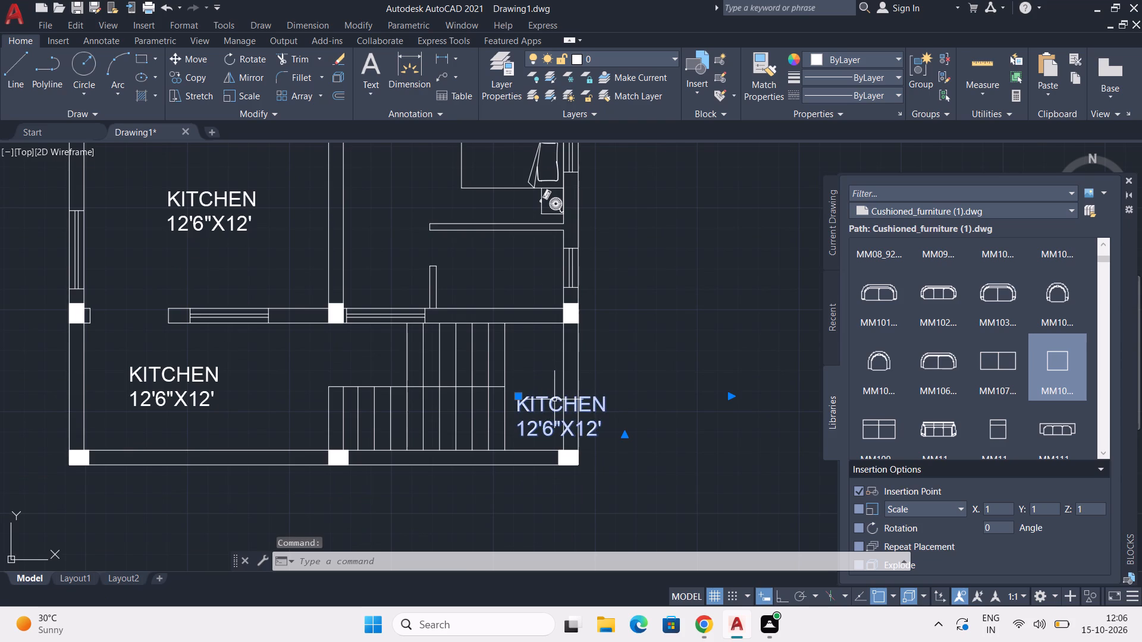
pyautogui.press('r')
pyautogui.press('o')
pyautogui.press('Return')
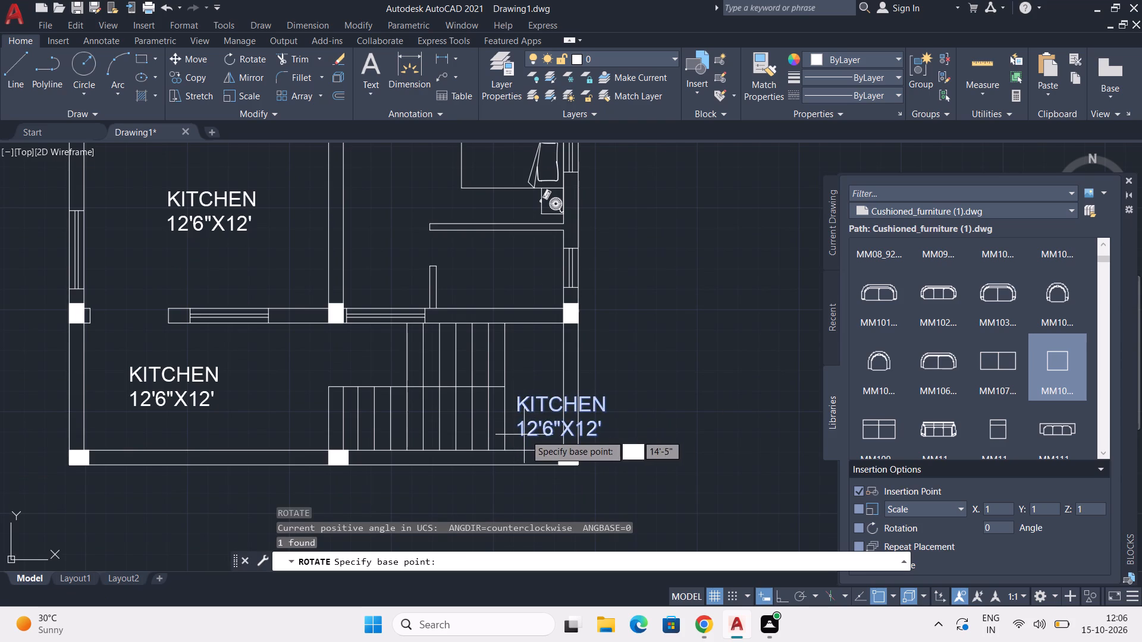
pyautogui.click(526, 433)
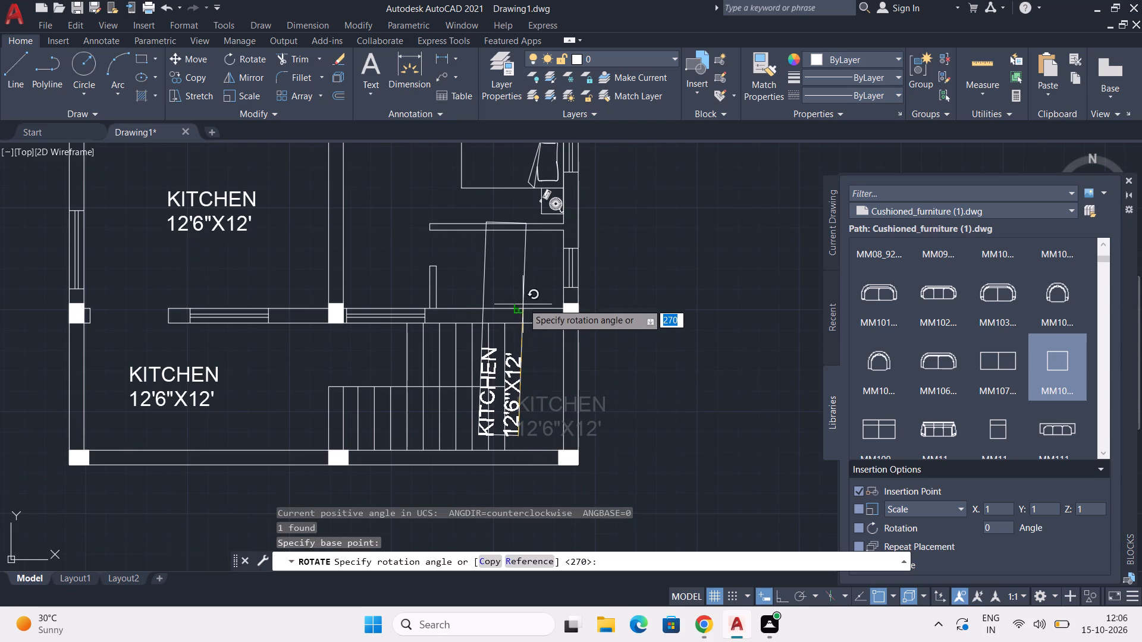
pyautogui.press('F8')
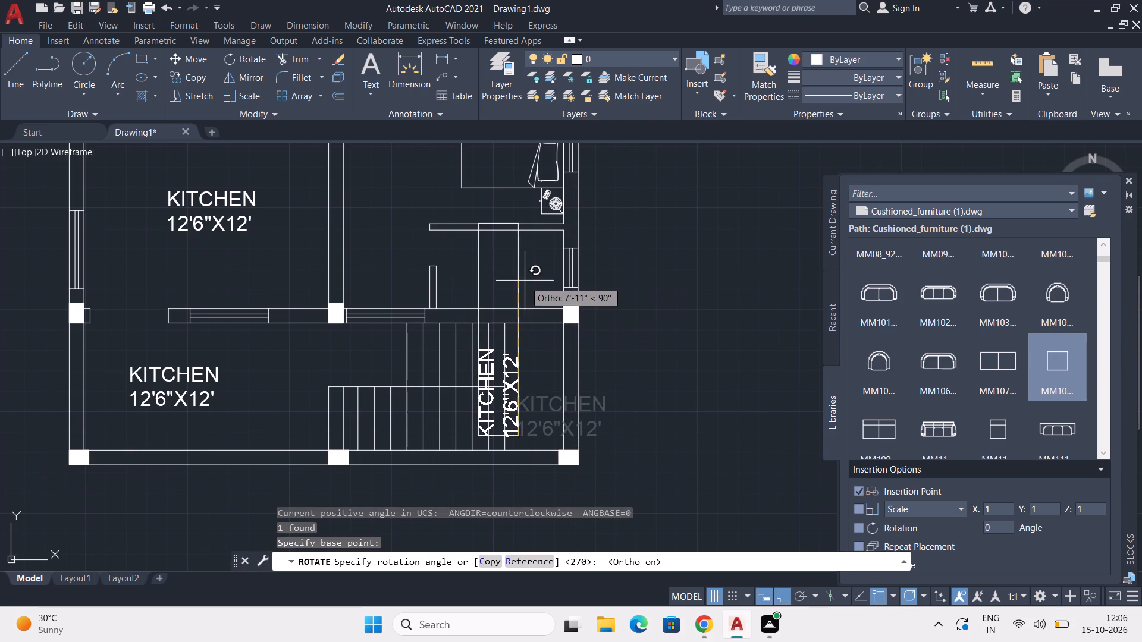
pyautogui.click(525, 281)
# Move the rotated label clear of the stair treads into the narrow space between the staircase and the right outer wall.
pyautogui.scroll(1, 480, 414)
pyautogui.moveTo(506, 454); pyautogui.dragTo(498, 431, button='middle')
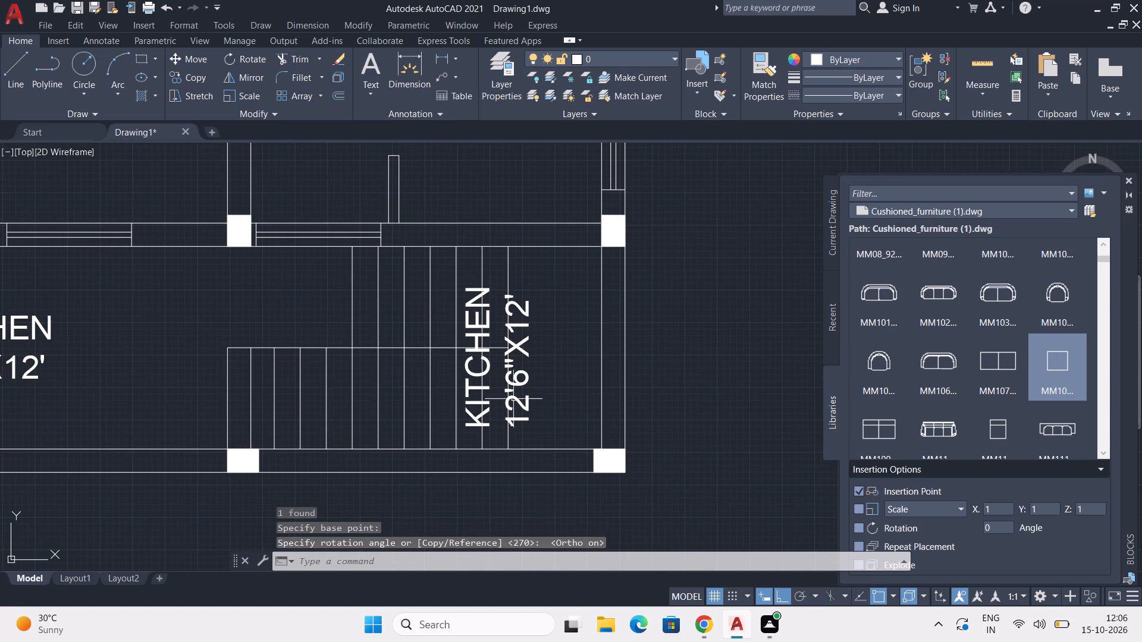
pyautogui.click(526, 351)
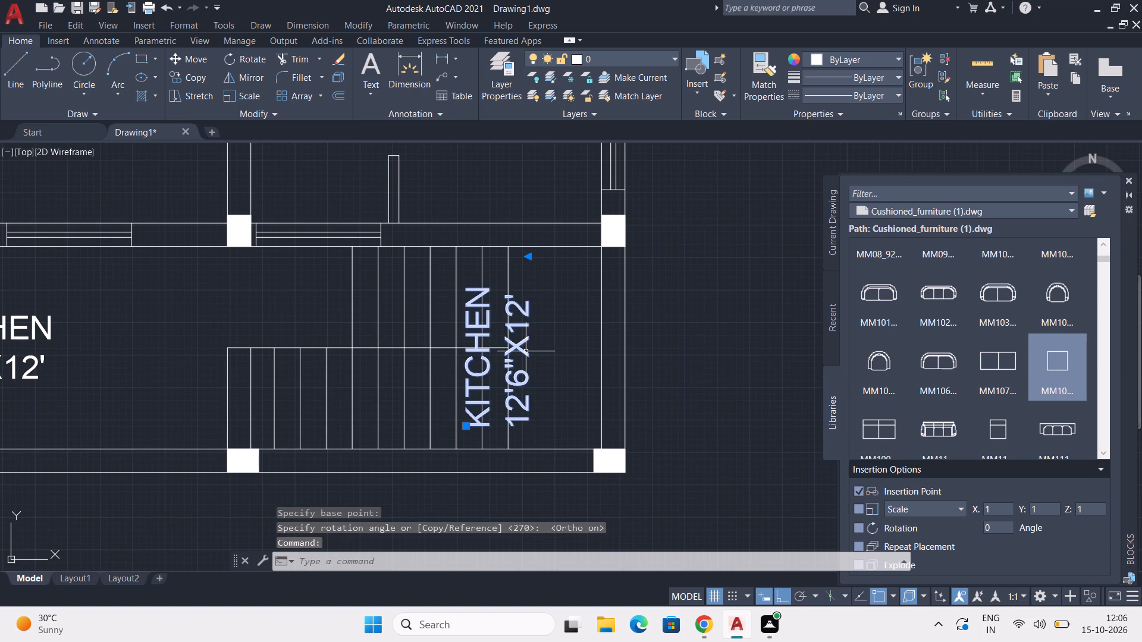
pyautogui.press('m')
pyautogui.press('Return')
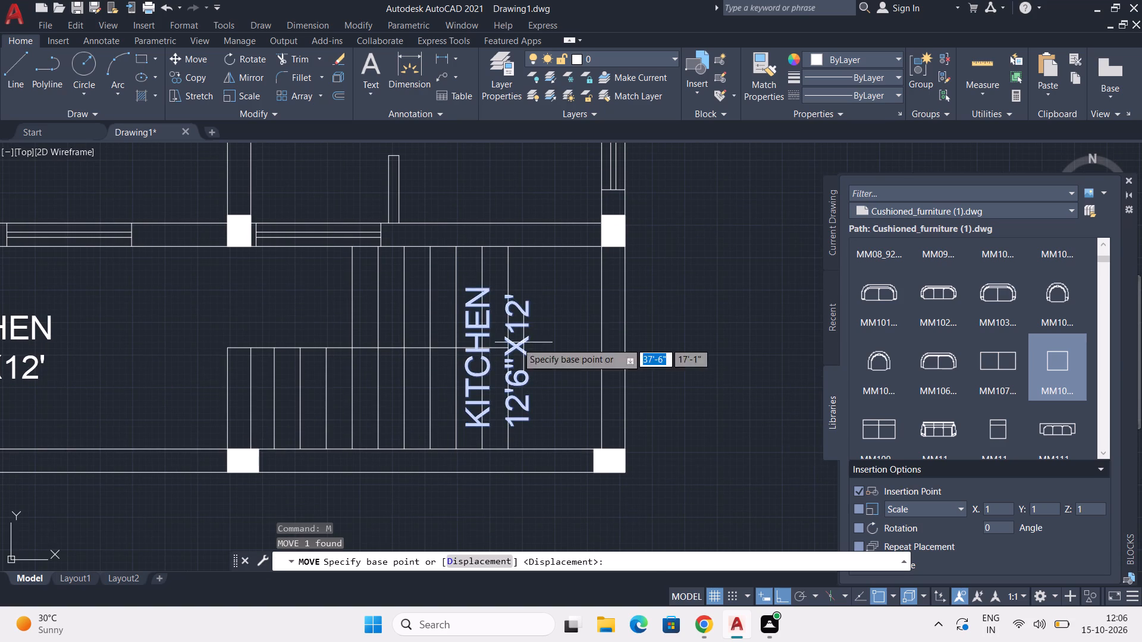
pyautogui.click(482, 357)
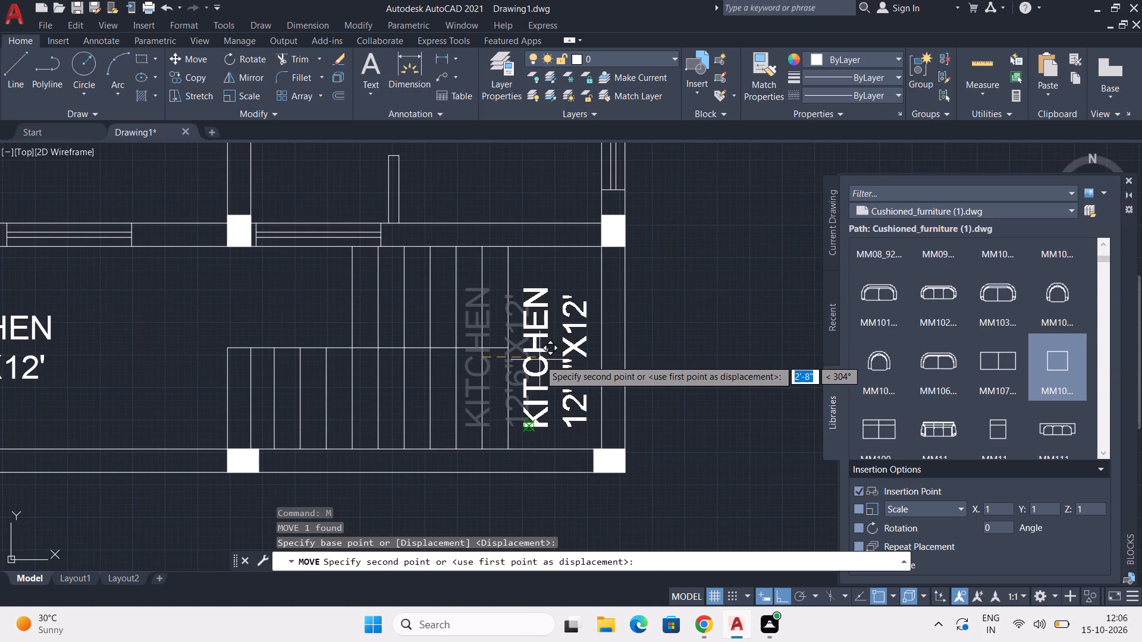
pyautogui.click(542, 353)
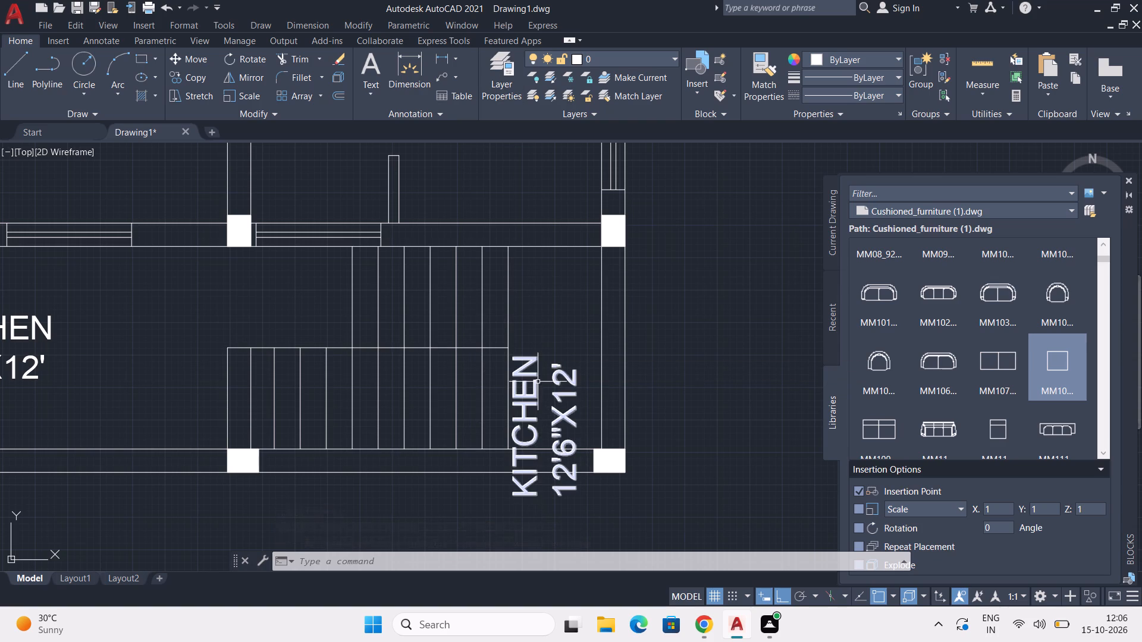
# Move the rotated label right of the staircase up about 2'-3", with ortho off, so it sits inside the narrow space beside the treads.
pyautogui.click(536, 379)
pyautogui.press('m')
pyautogui.press('Return')
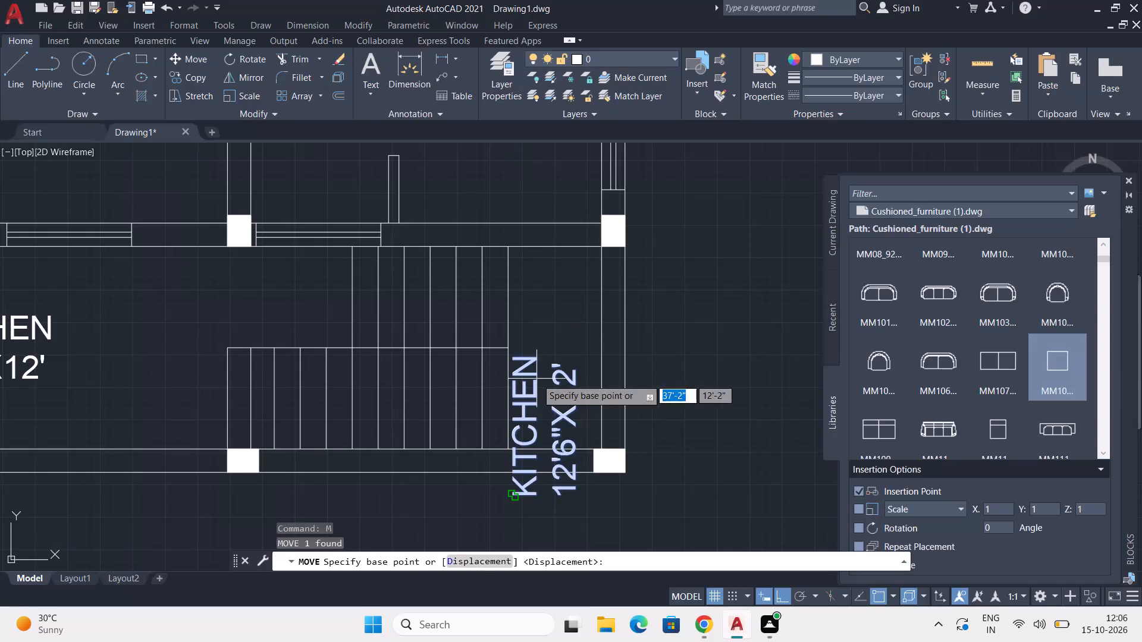
pyautogui.press('F8')
pyautogui.moveTo(539, 433); pyautogui.dragTo(541, 423)
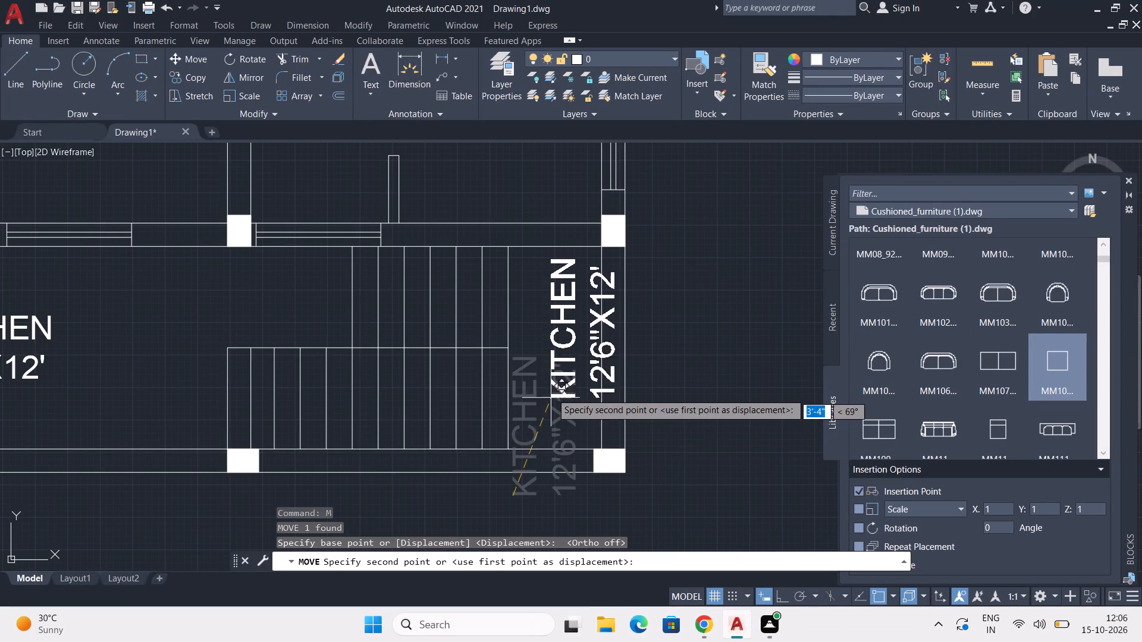
pyautogui.click(524, 426)
# Change the label in the open area left of the staircase to PORCH with the size 10'6"X6'6" on a second line.
pyautogui.scroll(-2, 529, 421)
pyautogui.moveTo(513, 433); pyautogui.dragTo(579, 417, button='middle')
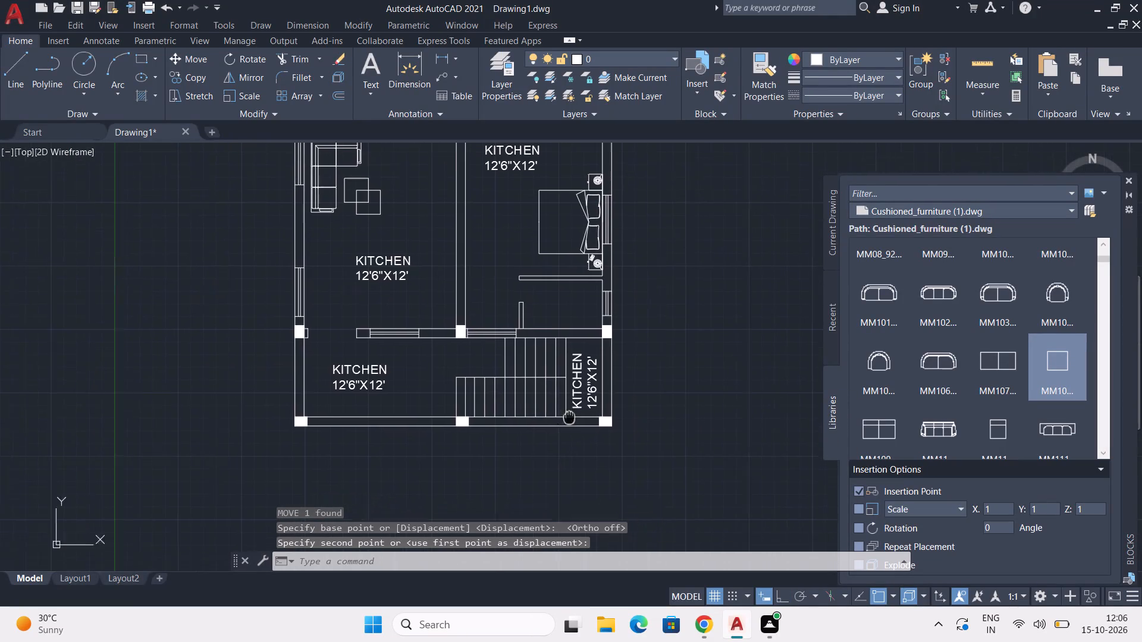
pyautogui.moveTo(579, 417); pyautogui.dragTo(604, 418, button='middle')
pyautogui.moveTo(501, 394); pyautogui.dragTo(535, 394, button='middle')
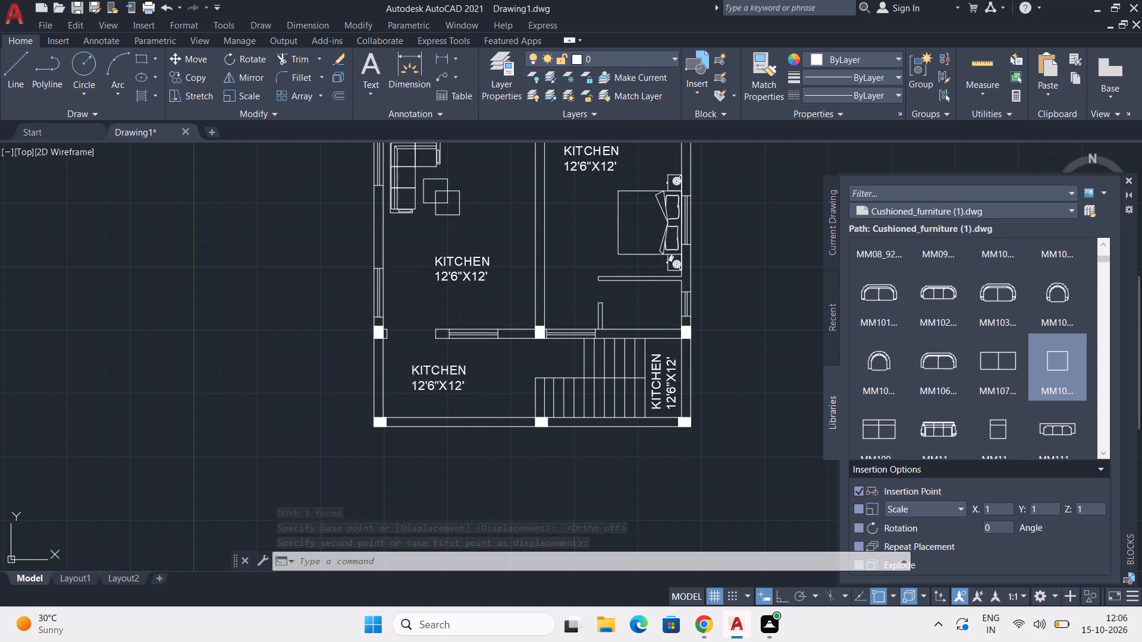
pyautogui.doubleClick(459, 390)
pyautogui.click(459, 390)
pyautogui.moveTo(487, 385); pyautogui.dragTo(388, 376)
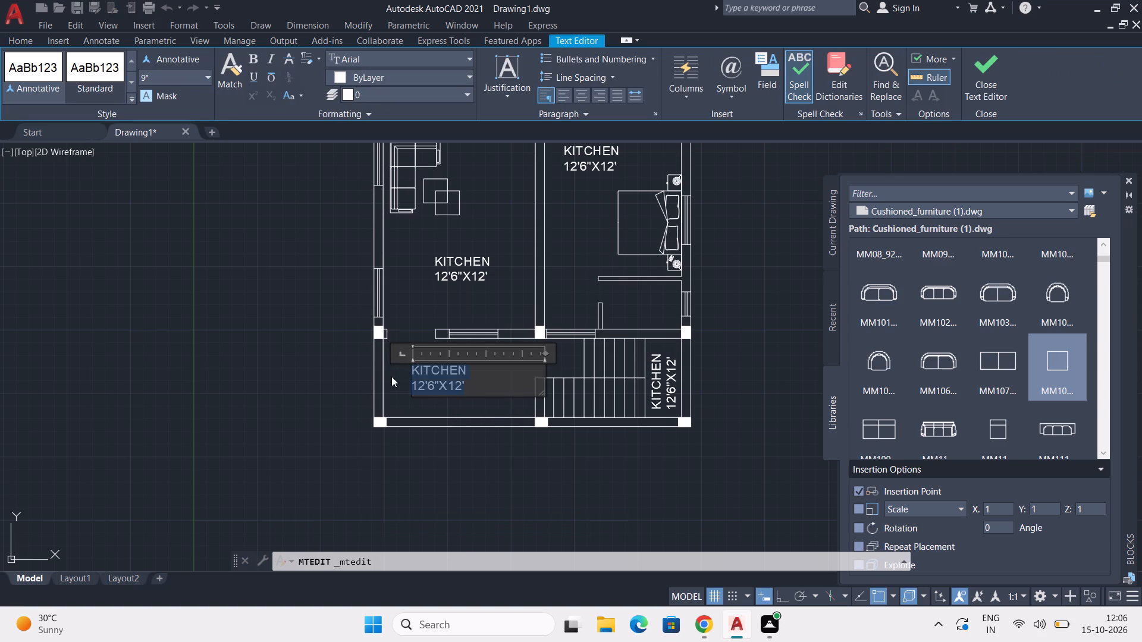
pyautogui.write('PORCH')
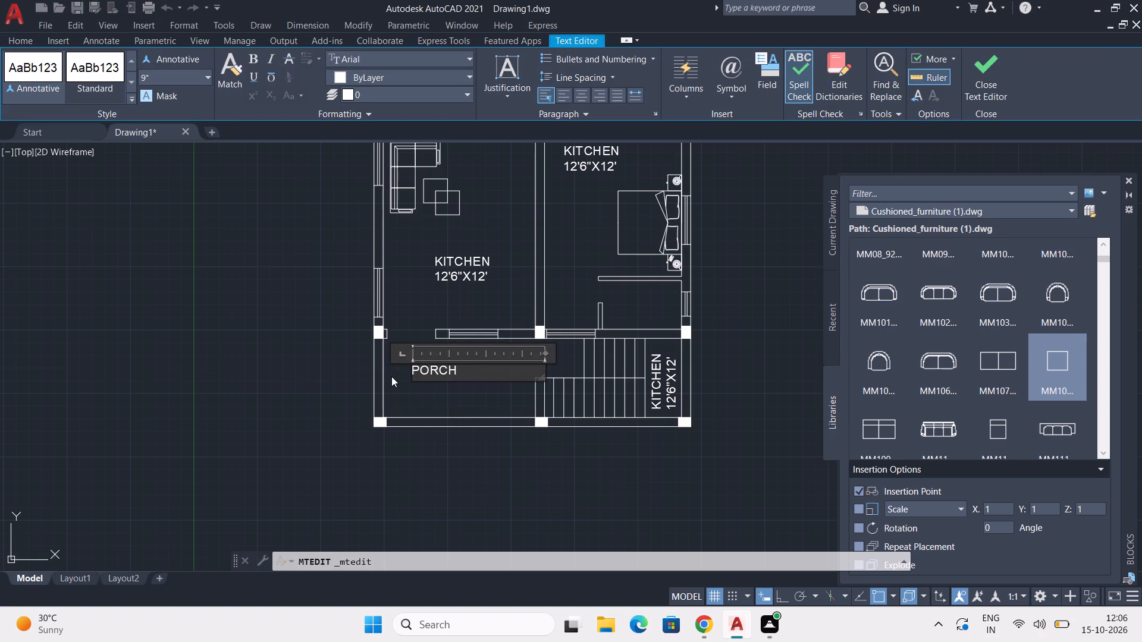
pyautogui.press('Return')
pyautogui.write('10\'6"X')
pyautogui.write('6\'6"')
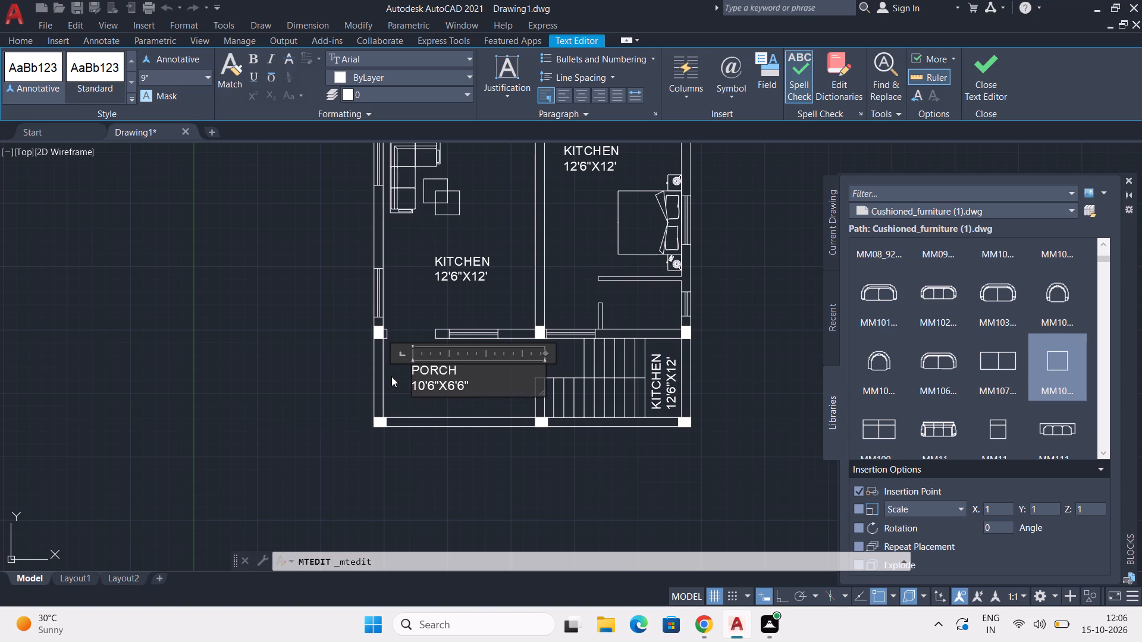
pyautogui.click(467, 278)
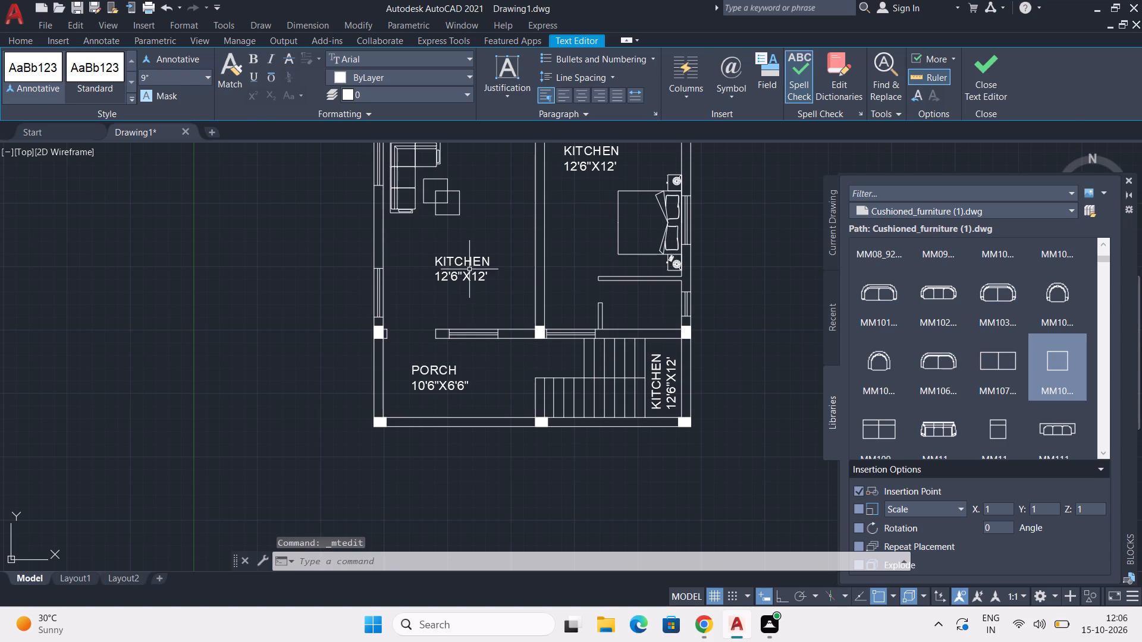
# Change the label below the sofa and tables to LIVING ROOM with the size 12'6"X17'6" on a second line.
pyautogui.doubleClick(469, 269)
pyautogui.click(483, 279)
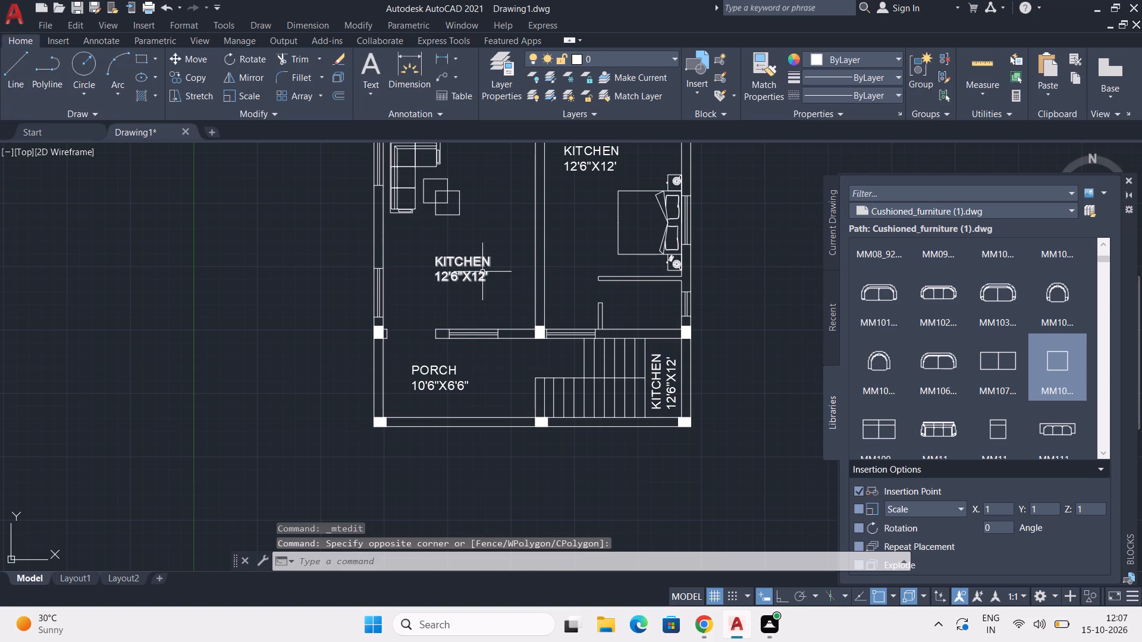
pyautogui.doubleClick(482, 272)
pyautogui.moveTo(498, 274); pyautogui.dragTo(441, 267)
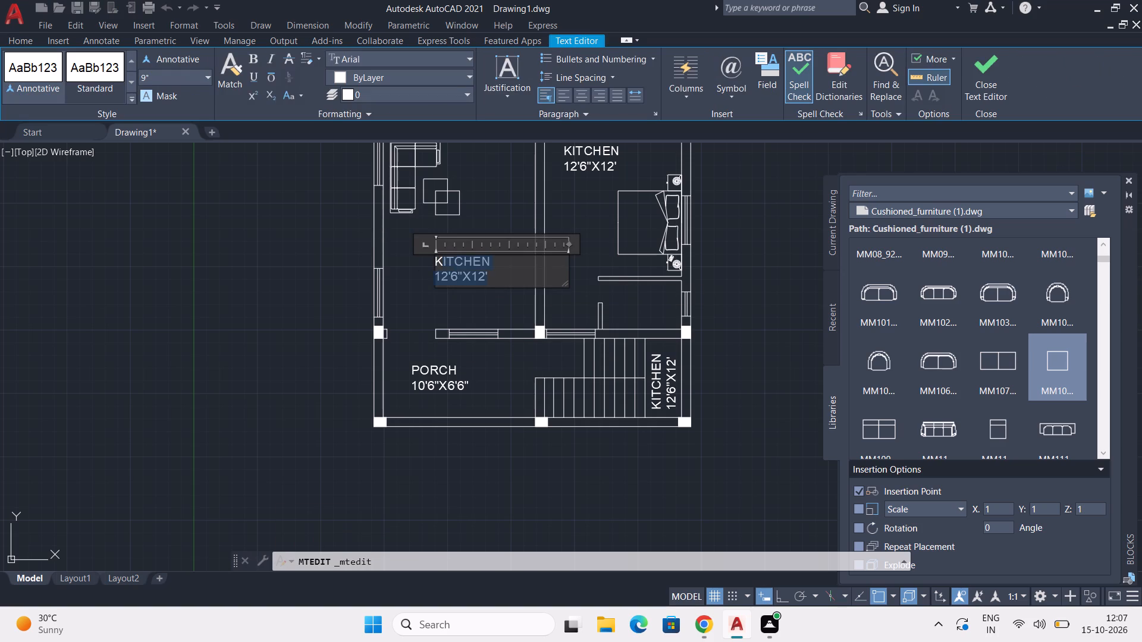
pyautogui.moveTo(441, 267); pyautogui.dragTo(418, 267)
pyautogui.write('LIVING ROOM')
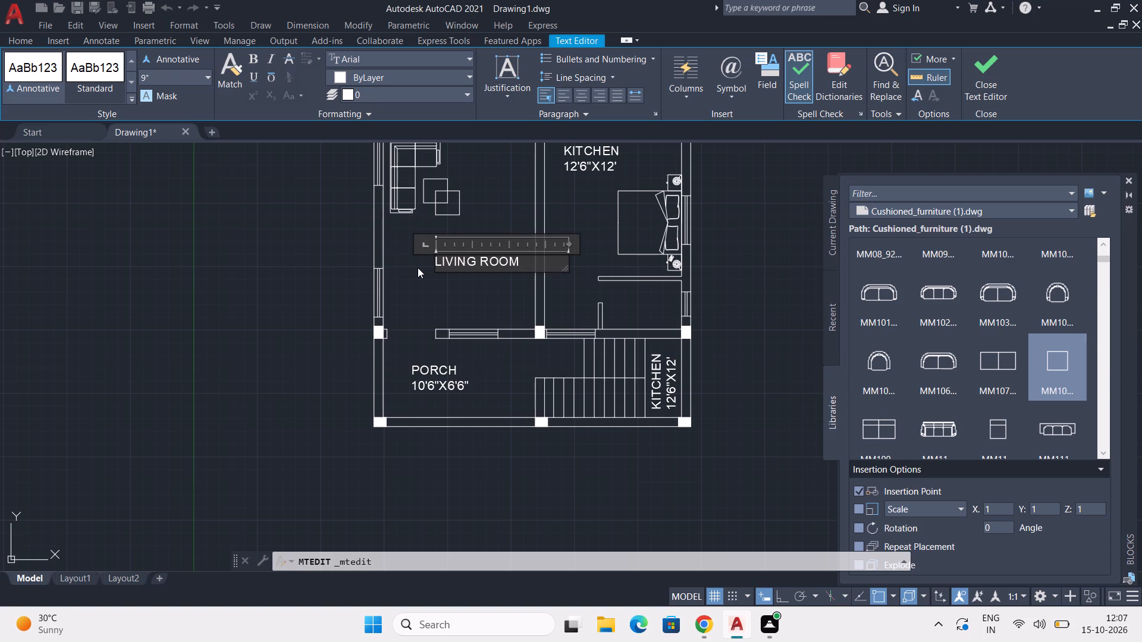
pyautogui.press('Return')
pyautogui.write('12\'6"X')
pyautogui.write("17'5")
pyautogui.press('BackSpace')
pyautogui.write('6"')
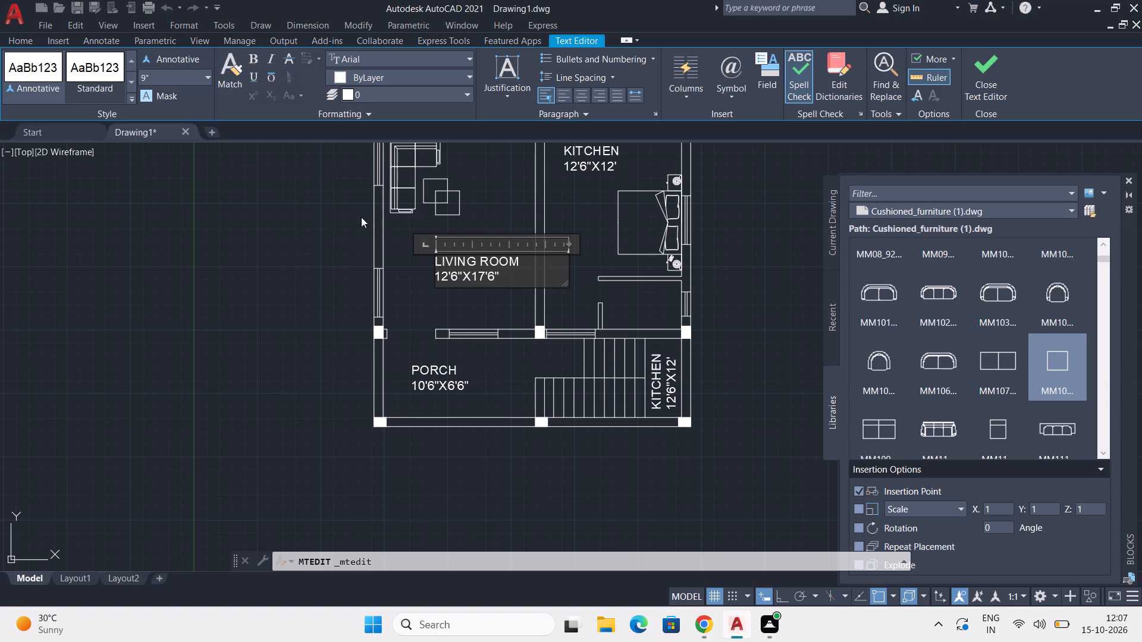
pyautogui.moveTo(274, 320); pyautogui.dragTo(293, 314)
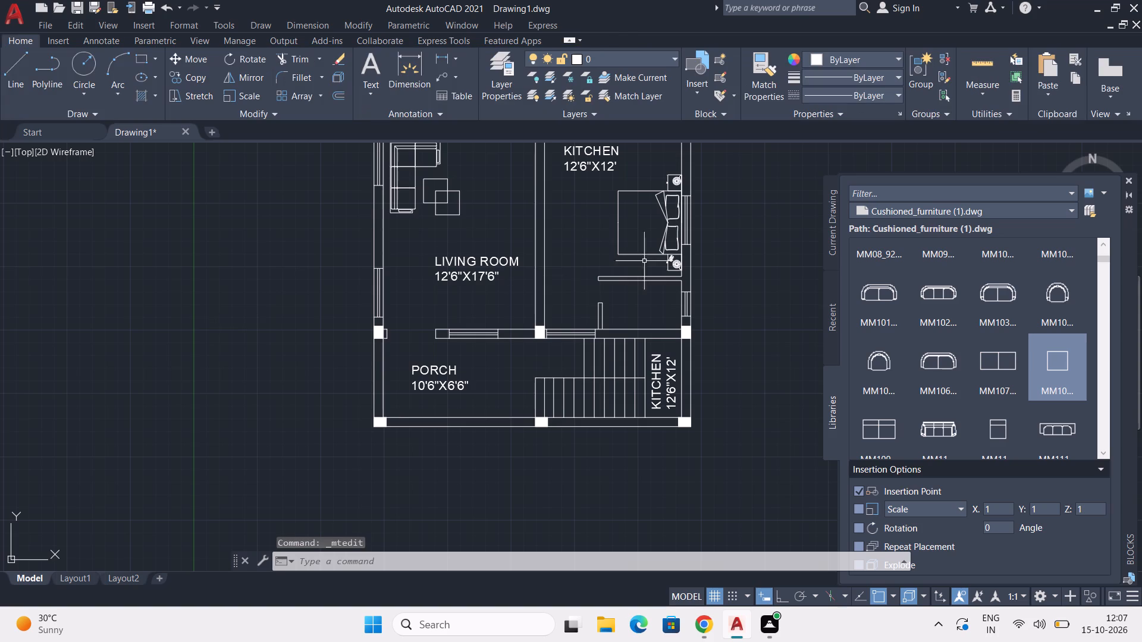
# Shift the living room label slightly left so it sits centred between the room's side walls.
pyautogui.click(473, 264)
pyautogui.moveTo(475, 269); pyautogui.dragTo(449, 263)
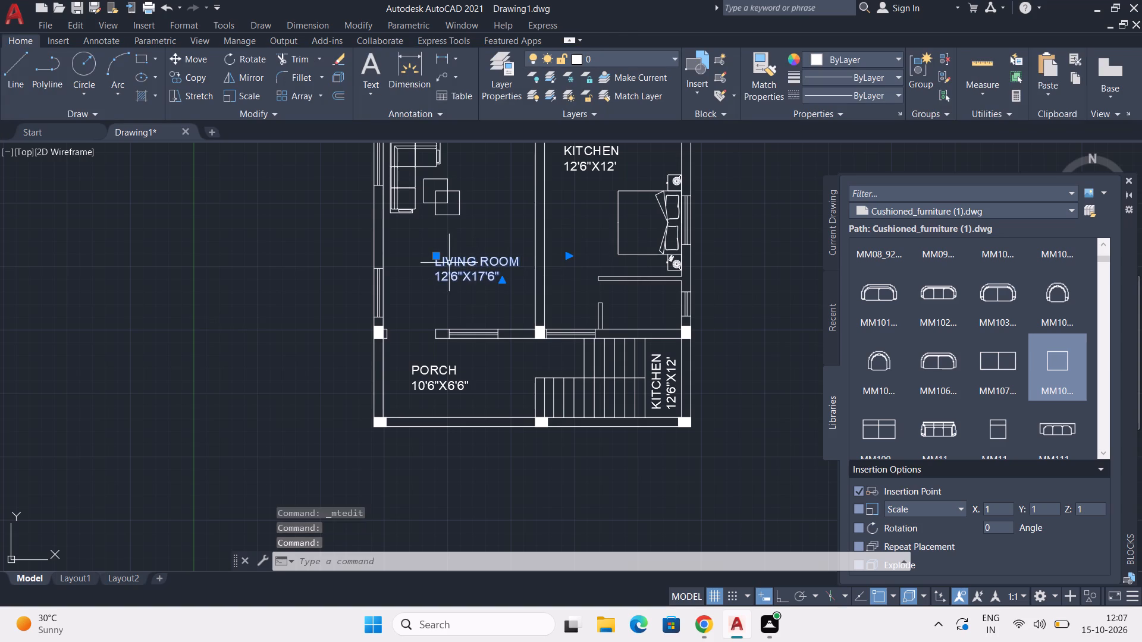
pyautogui.moveTo(449, 263); pyautogui.dragTo(433, 276)
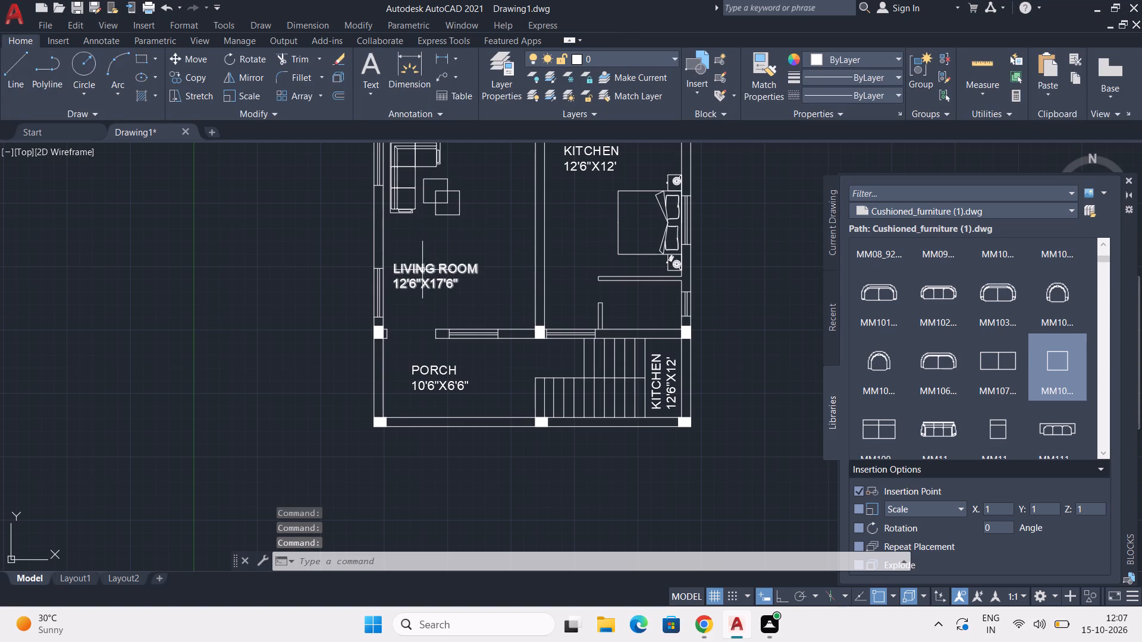
pyautogui.moveTo(422, 270); pyautogui.dragTo(459, 265)
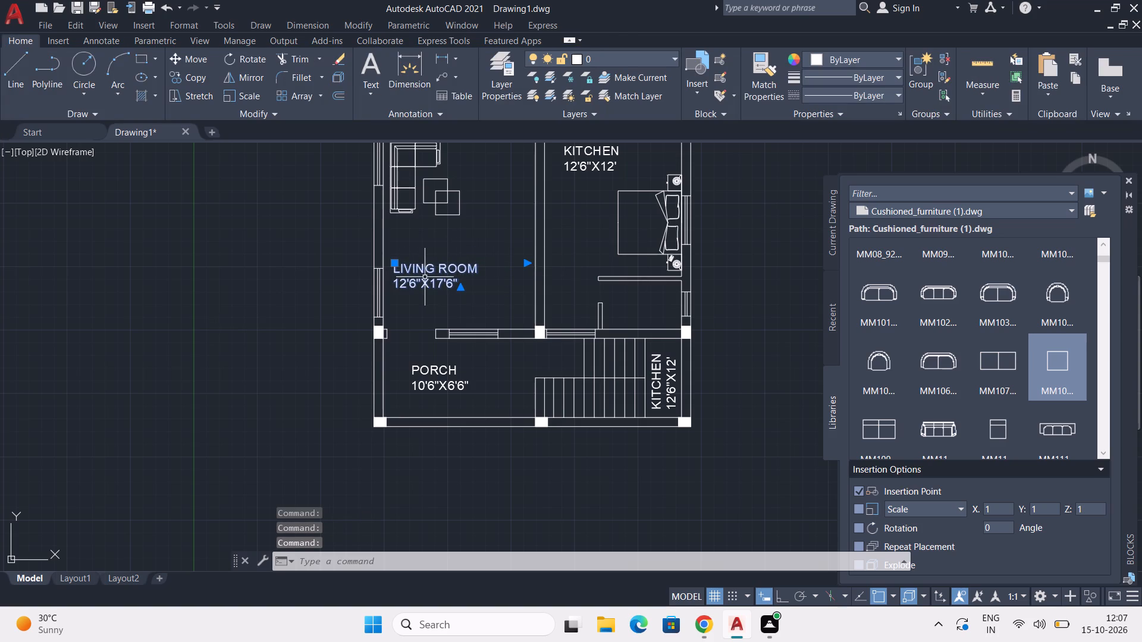
pyautogui.moveTo(423, 277); pyautogui.dragTo(454, 269)
# Change the label above the lower bed to BED ROOM with the size 11'3"X13' on a second line.
pyautogui.scroll(-1, 495, 278)
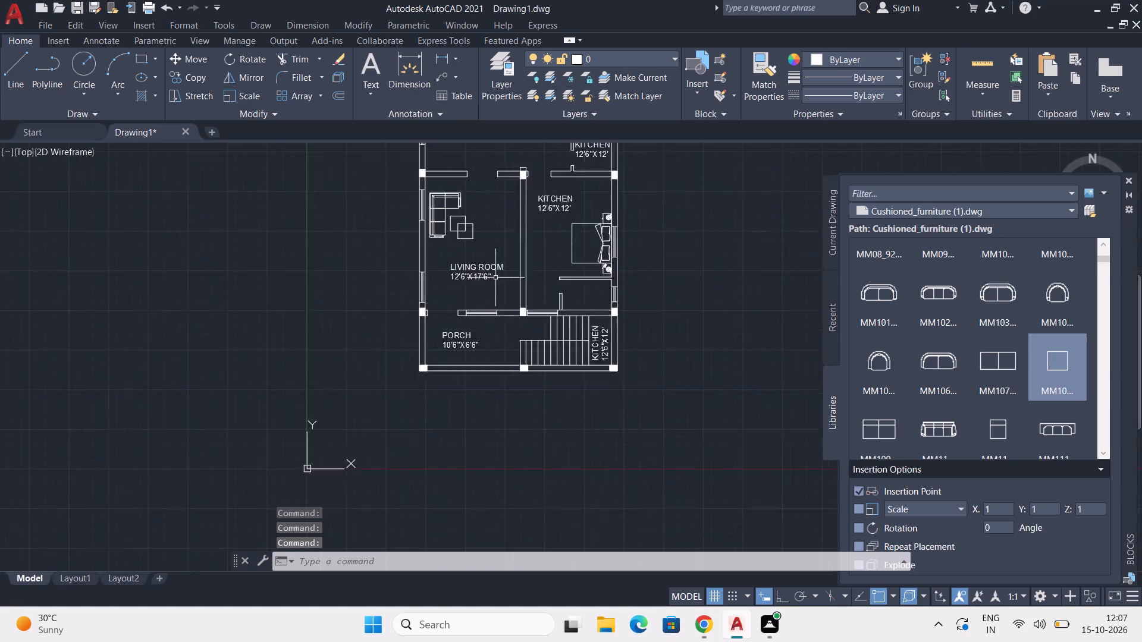
pyautogui.scroll(-1, 496, 279)
pyautogui.moveTo(495, 279); pyautogui.dragTo(476, 335, button='middle')
pyautogui.scroll(2, 490, 310)
pyautogui.moveTo(494, 310); pyautogui.dragTo(472, 351, button='middle')
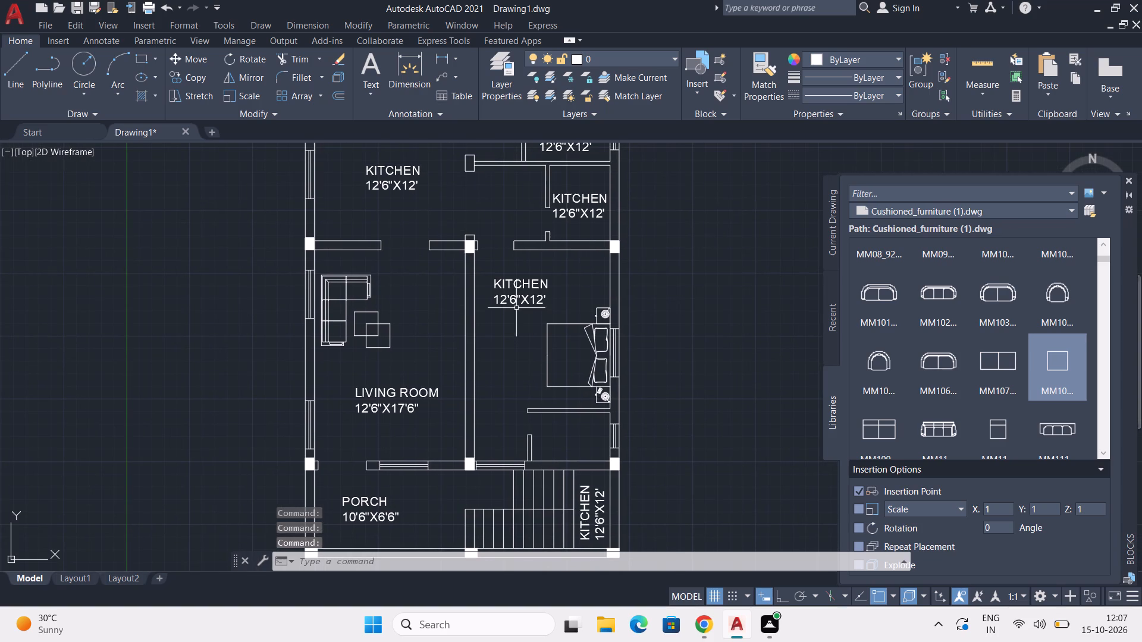
pyautogui.doubleClick(522, 301)
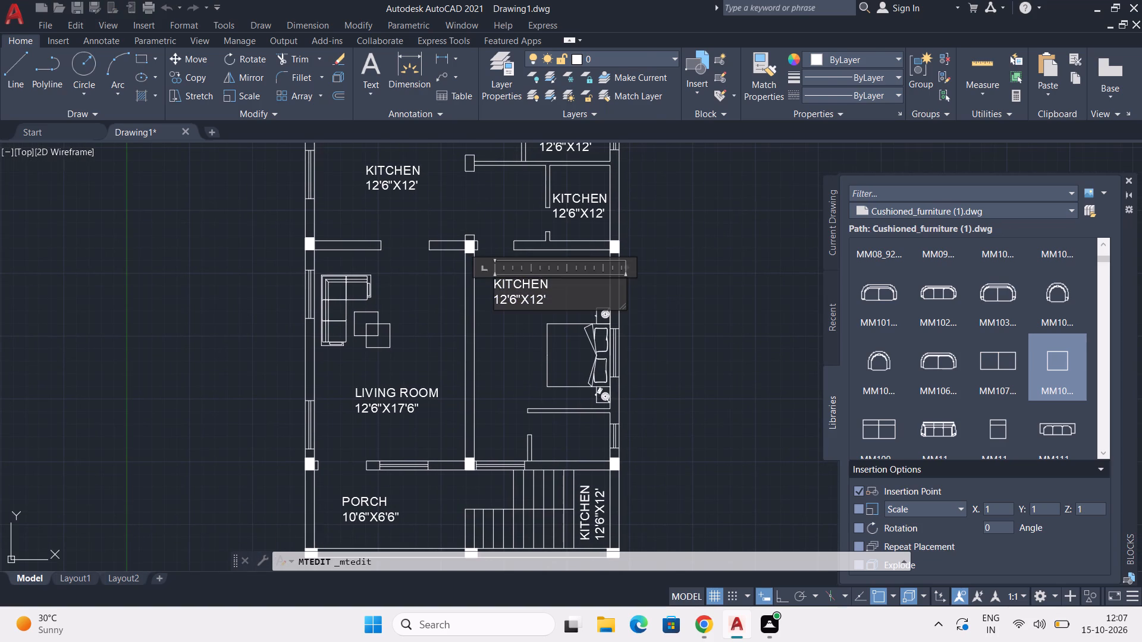
pyautogui.moveTo(558, 299); pyautogui.dragTo(474, 293)
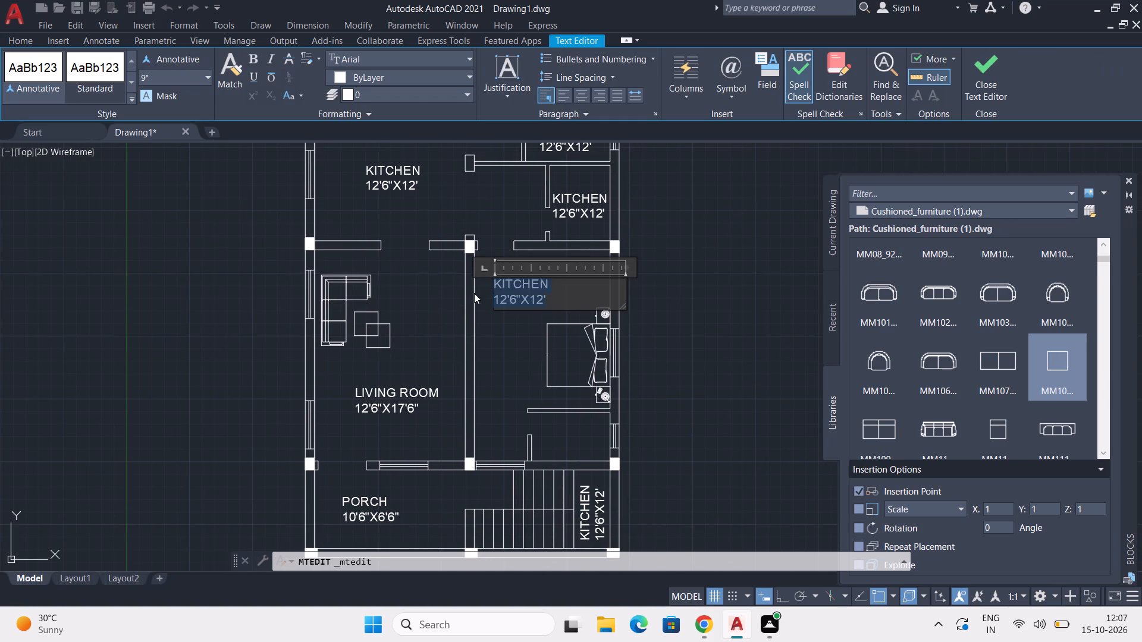
pyautogui.write('BED ROOM')
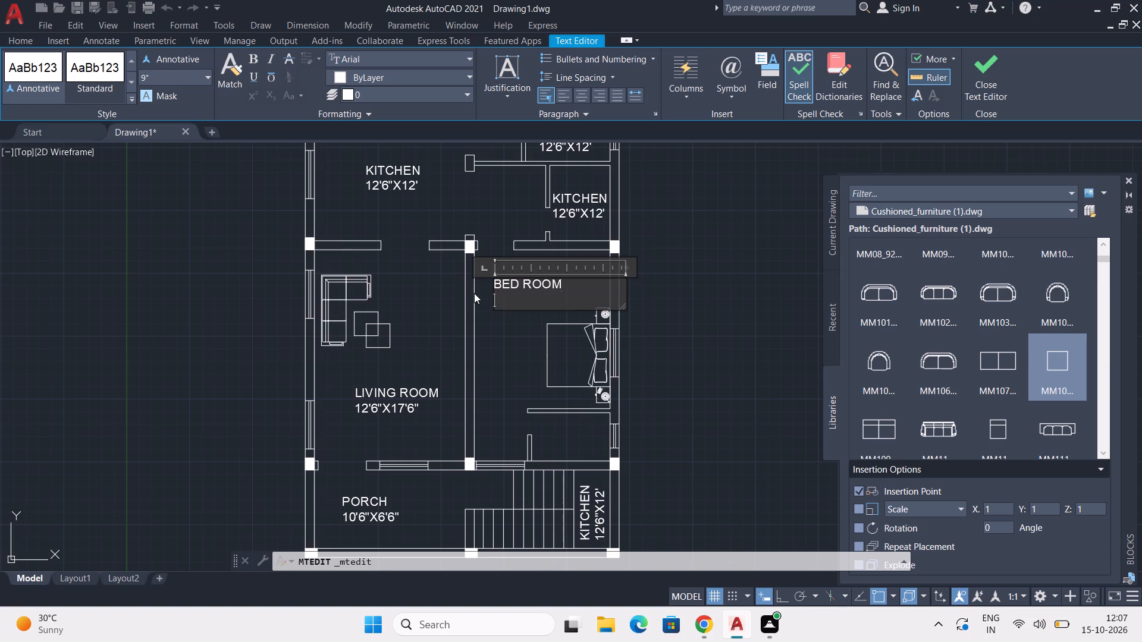
pyautogui.press('Return')
pyautogui.write('11\'3"X')
pyautogui.write("13'")
pyautogui.click(506, 342)
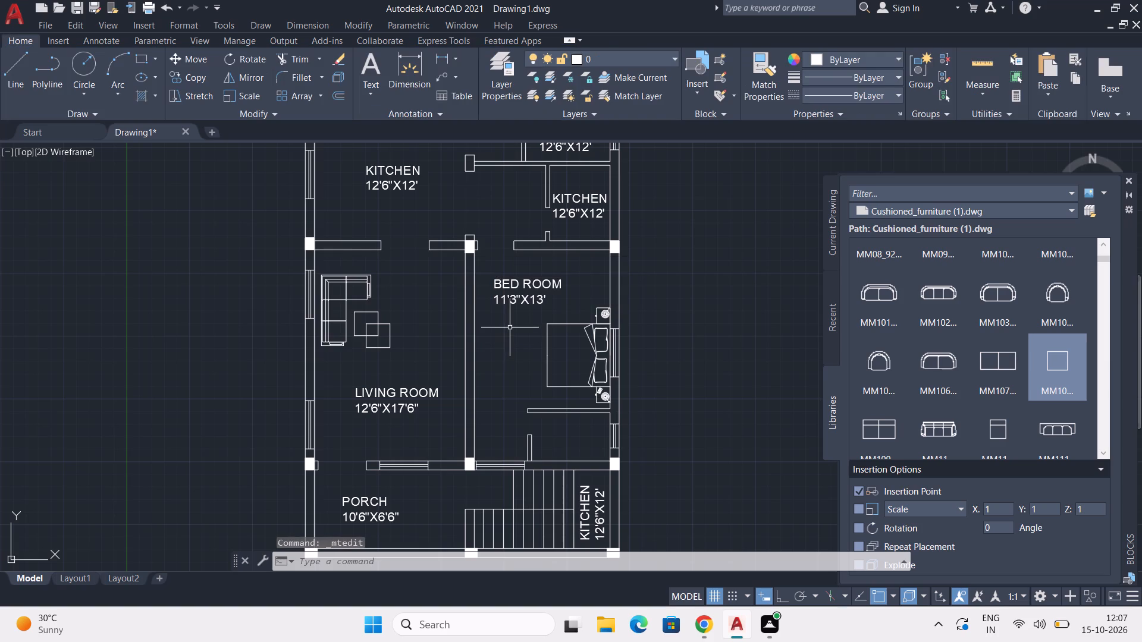
# Change the label in the small room directly above the lower bedroom to POOJA with the size 5'X6'3" on a second line.
pyautogui.moveTo(509, 327); pyautogui.dragTo(482, 458, button='middle')
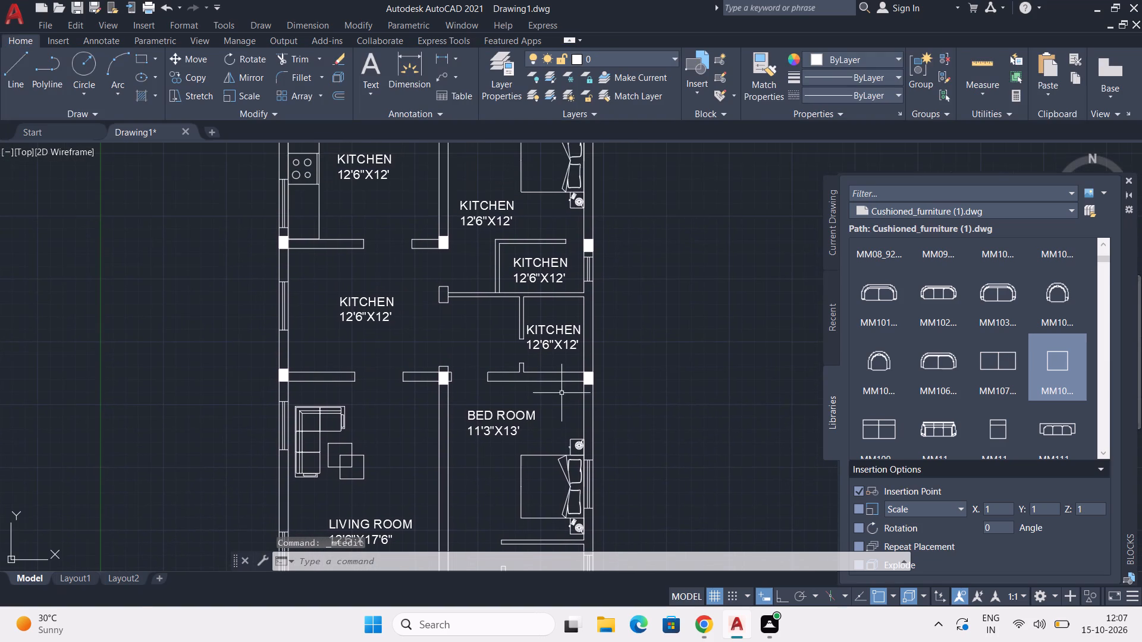
pyautogui.scroll(1, 562, 389)
pyautogui.doubleClick(559, 320)
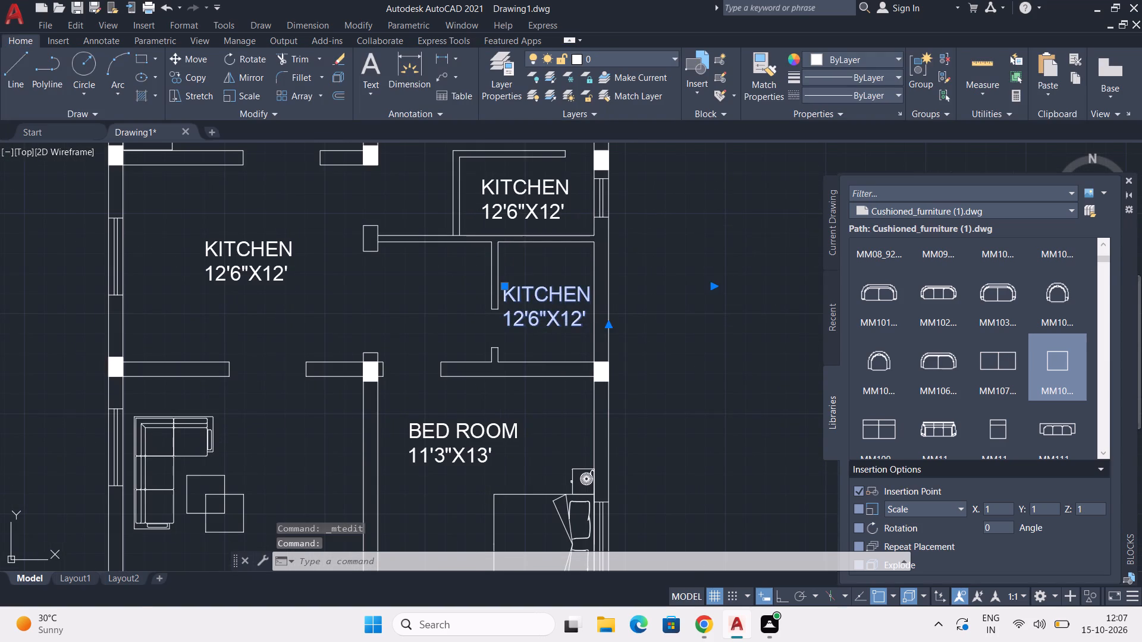
pyautogui.moveTo(598, 322); pyautogui.dragTo(491, 304)
pyautogui.write('POOJA')
pyautogui.press('Return')
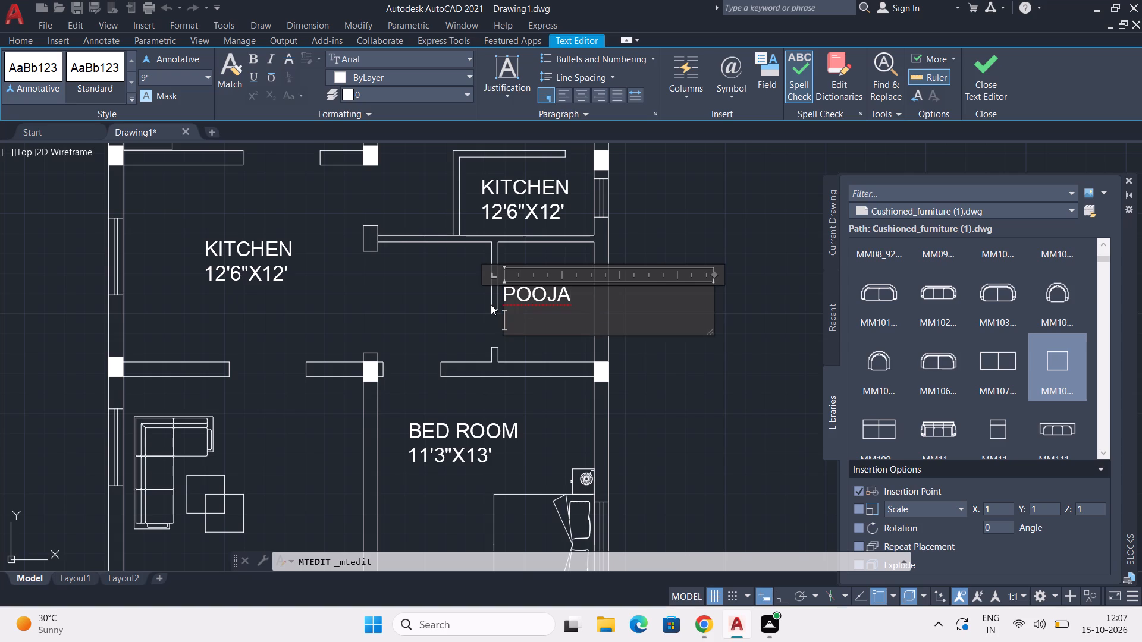
pyautogui.write("5'X")
pyautogui.write("6'3")
pyautogui.hotkey('shift', '"')
pyautogui.click(424, 280)
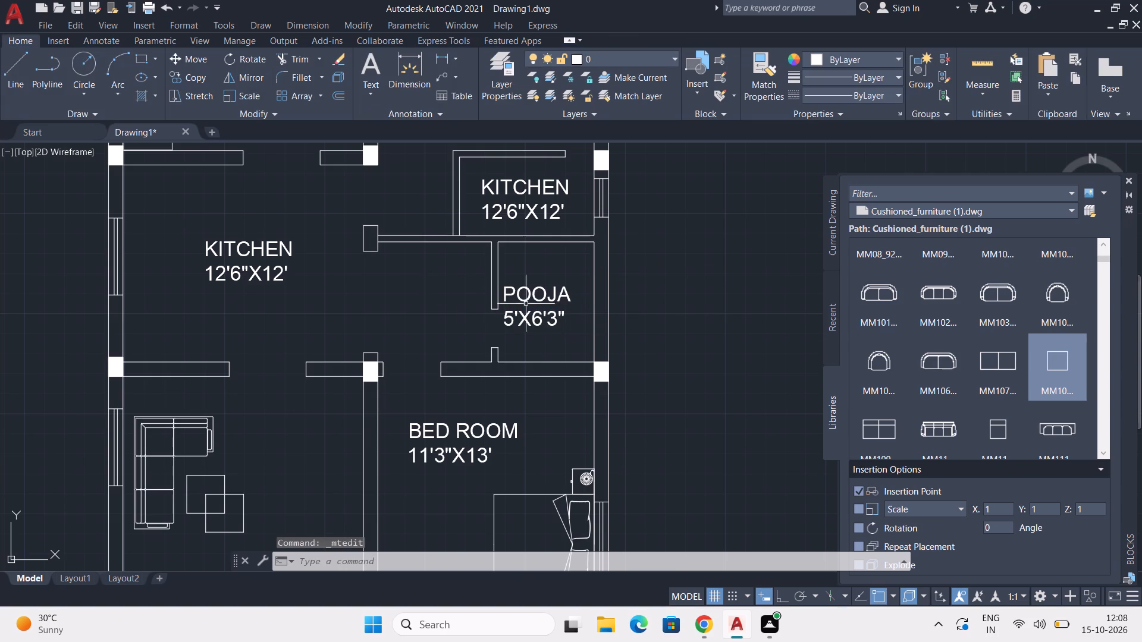
# Change the label in the small room directly above the pooja room to TOILET with the size 7'X4' on a second line.
pyautogui.moveTo(521, 301); pyautogui.dragTo(539, 381, button='middle')
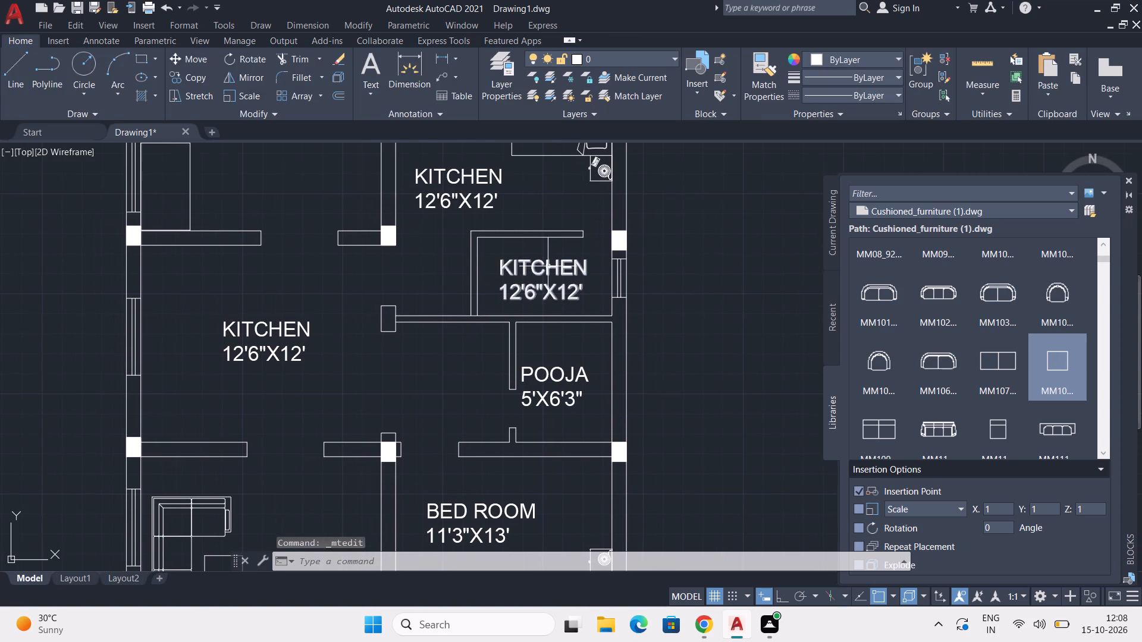
pyautogui.doubleClick(548, 266)
pyautogui.moveTo(589, 293); pyautogui.dragTo(488, 274)
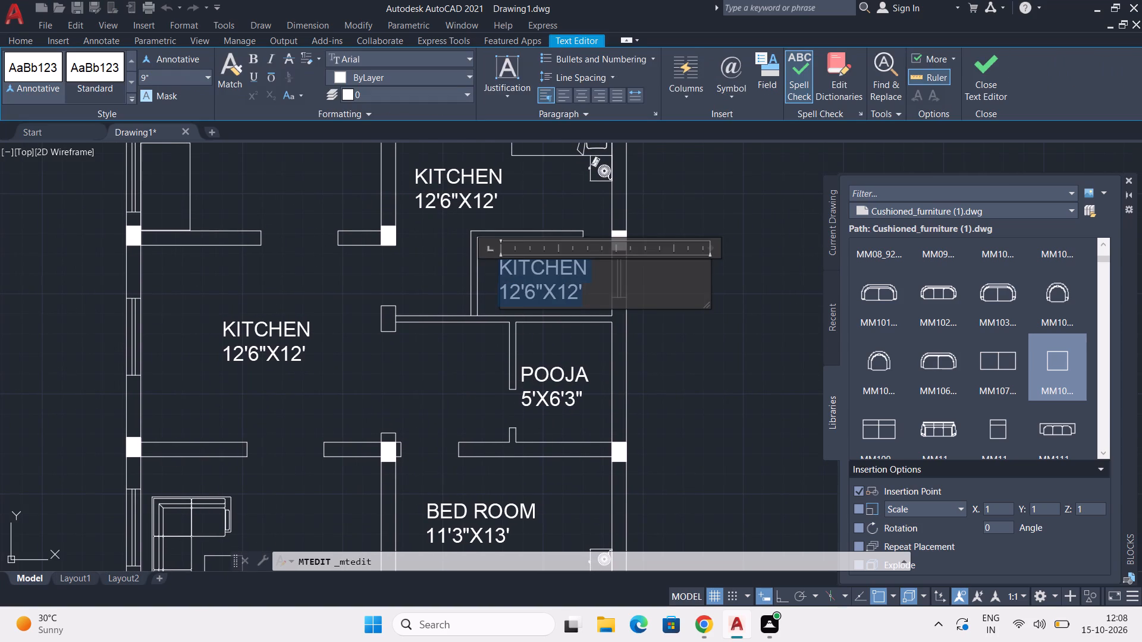
pyautogui.moveTo(488, 274); pyautogui.dragTo(479, 273)
pyautogui.write('TOILET')
pyautogui.press('Return')
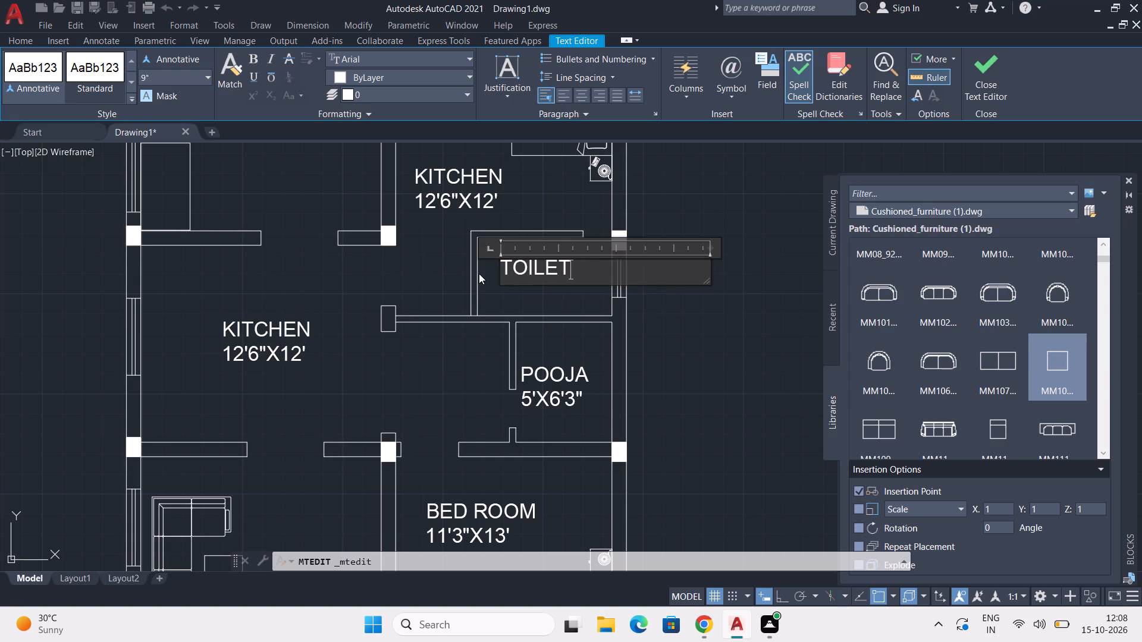
pyautogui.write("7'X")
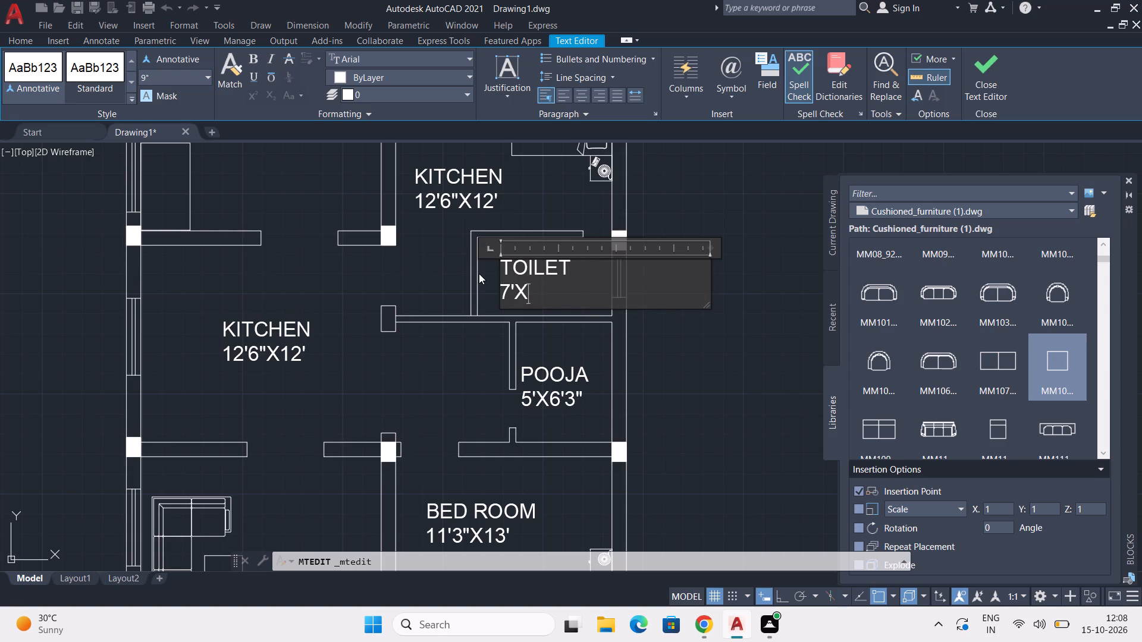
pyautogui.write("4'")
pyautogui.click(466, 394)
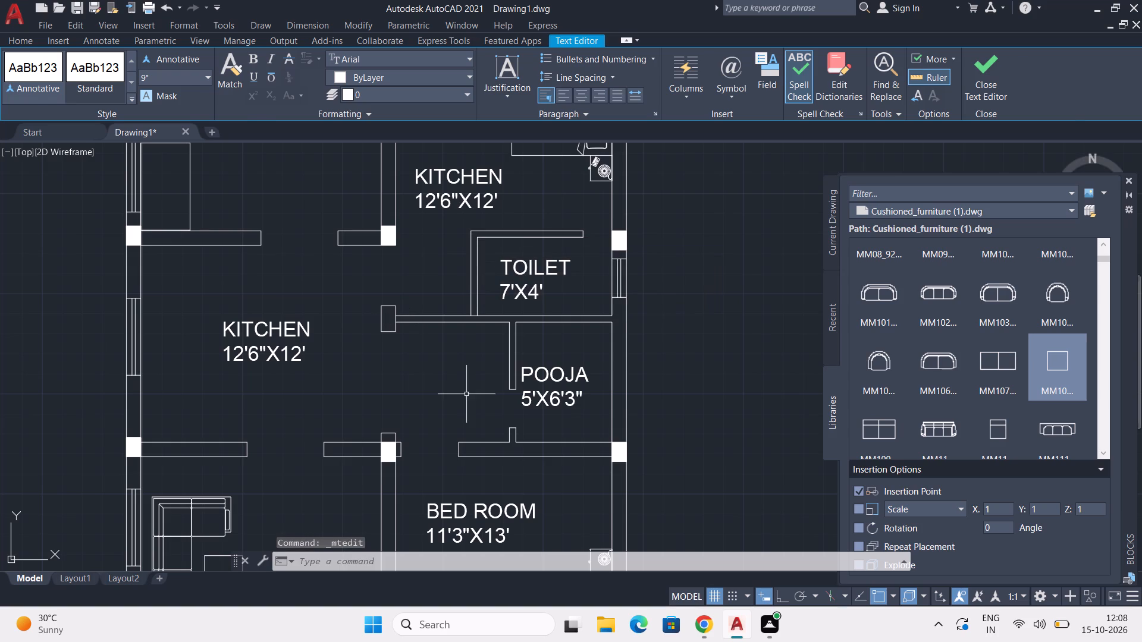
# Copy the TOILET label into the small room below the lower bedroom, just above the staircase.
pyautogui.click(527, 266)
pyautogui.moveTo(538, 335); pyautogui.dragTo(553, 273, button='middle')
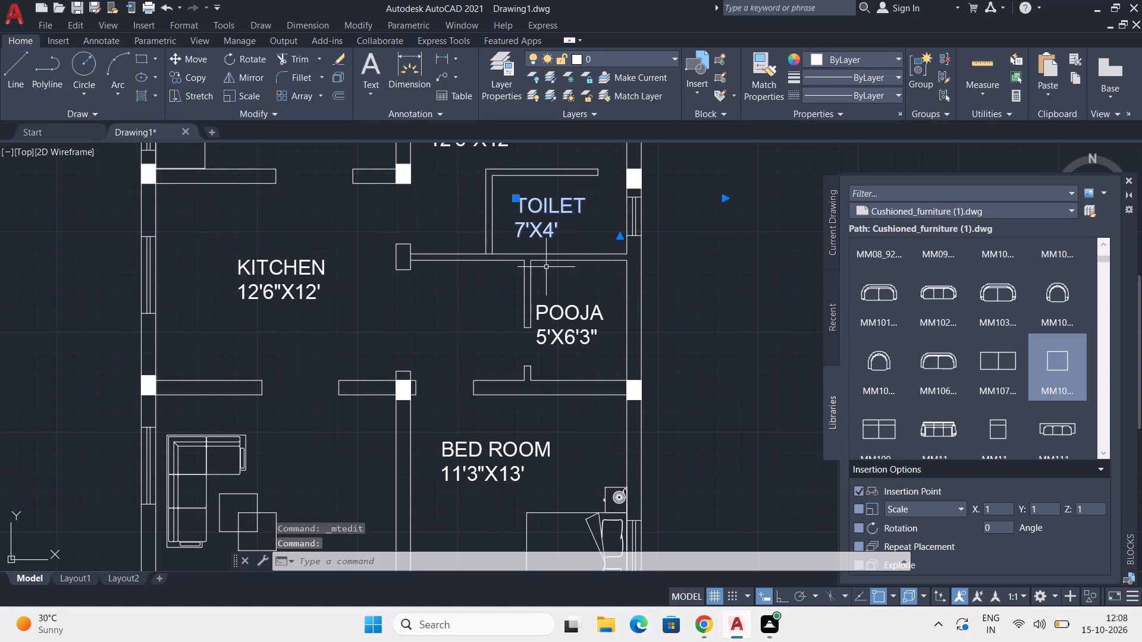
pyautogui.press('c')
pyautogui.press('o')
pyautogui.press('Return')
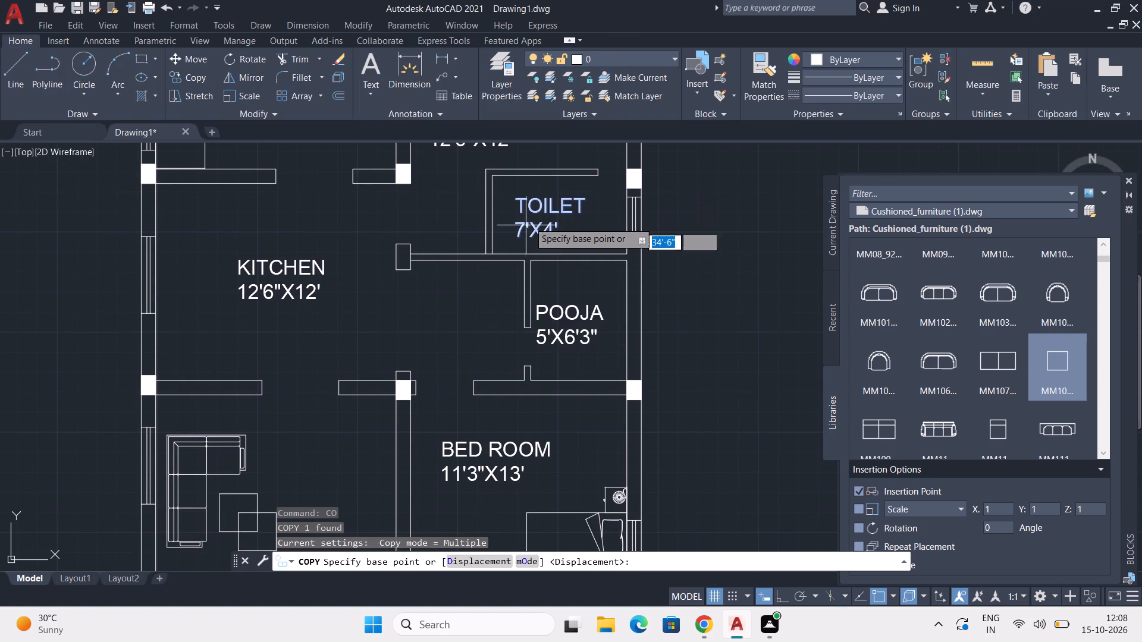
pyautogui.moveTo(538, 218); pyautogui.dragTo(538, 227)
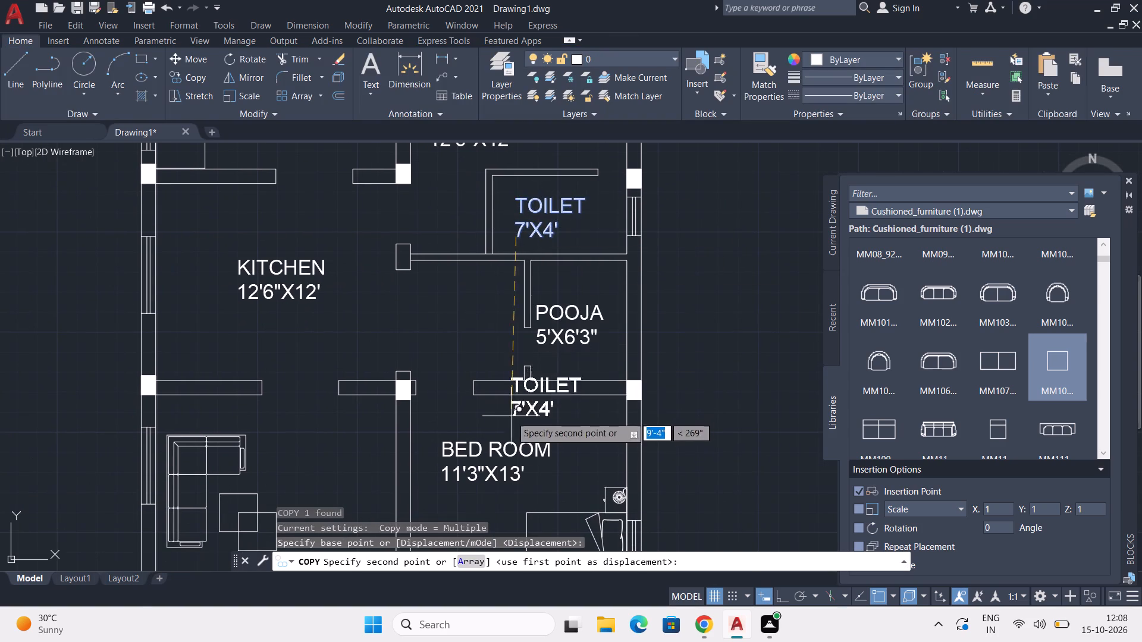
pyautogui.moveTo(514, 420); pyautogui.dragTo(527, 297, button='middle')
pyautogui.moveTo(515, 438); pyautogui.dragTo(539, 301, button='middle')
pyautogui.moveTo(538, 421); pyautogui.dragTo(556, 341, button='middle')
pyautogui.scroll(1, 584, 377)
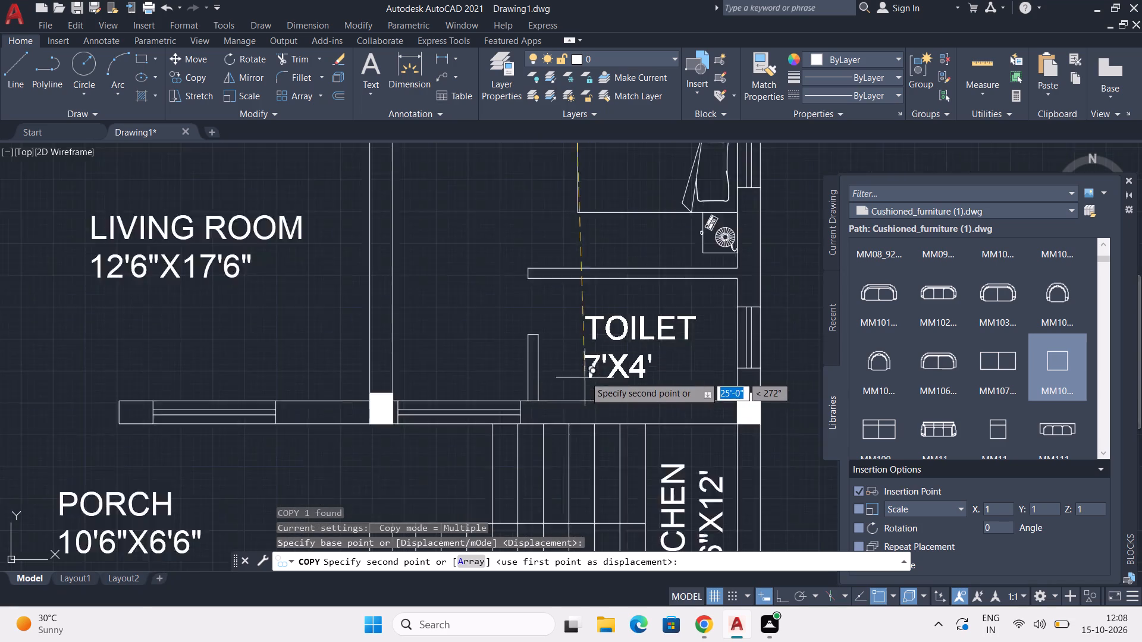
pyautogui.scroll(1, 585, 376)
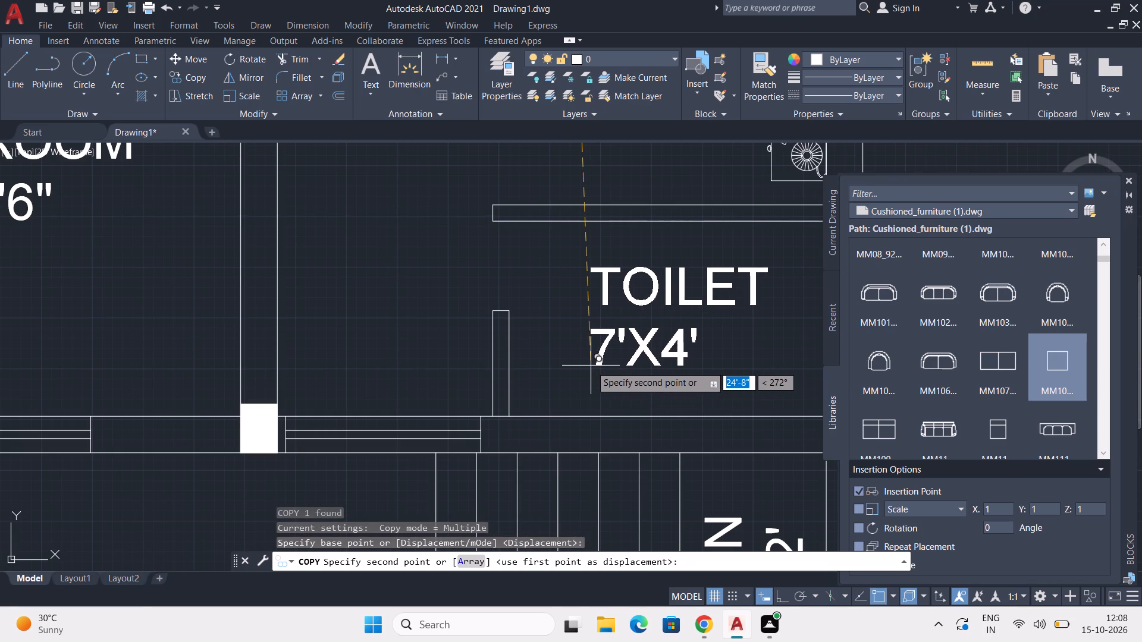
pyautogui.click(591, 366)
pyautogui.press('Escape')
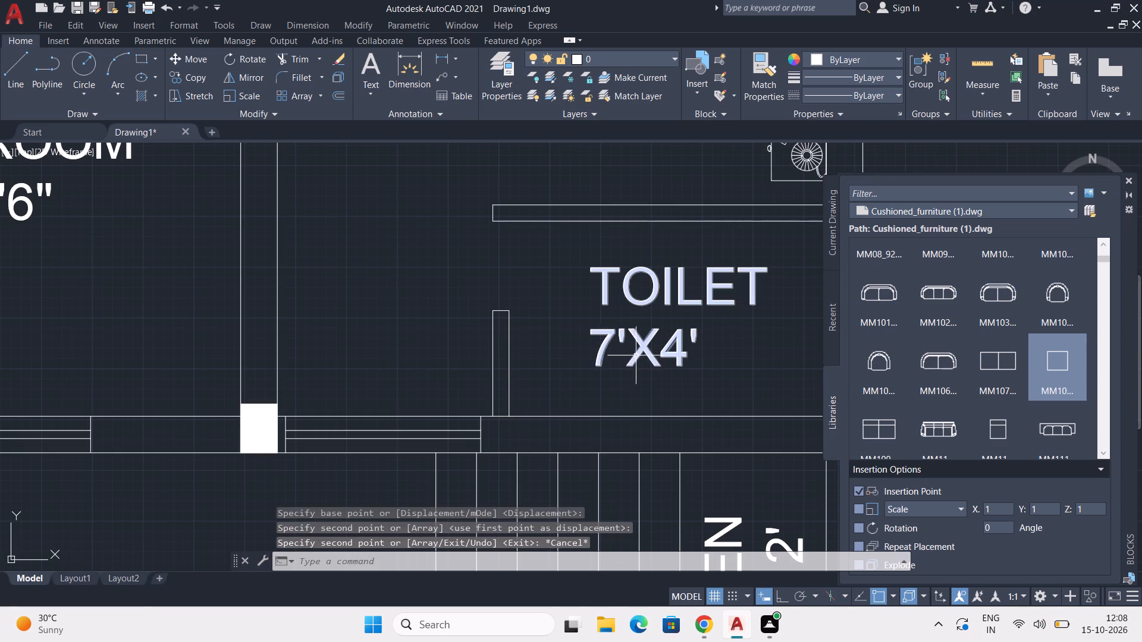
# Change the size line of the copied toilet label above the staircase to 6'6"X4'.
pyautogui.doubleClick(637, 354)
pyautogui.moveTo(722, 344); pyautogui.dragTo(622, 334)
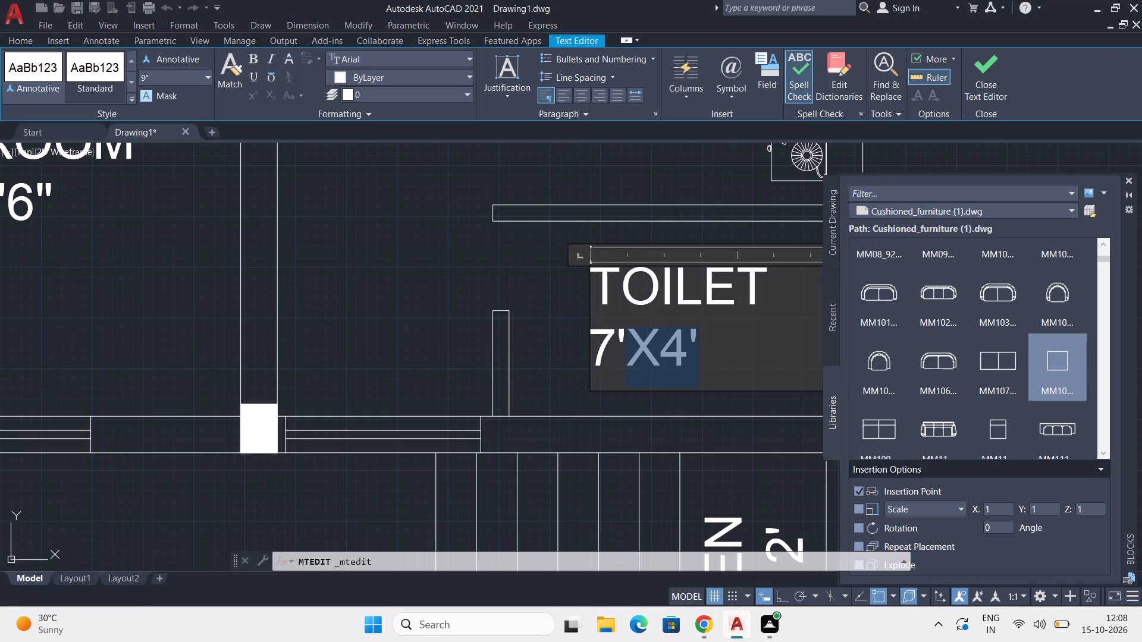
pyautogui.moveTo(622, 334); pyautogui.dragTo(539, 332)
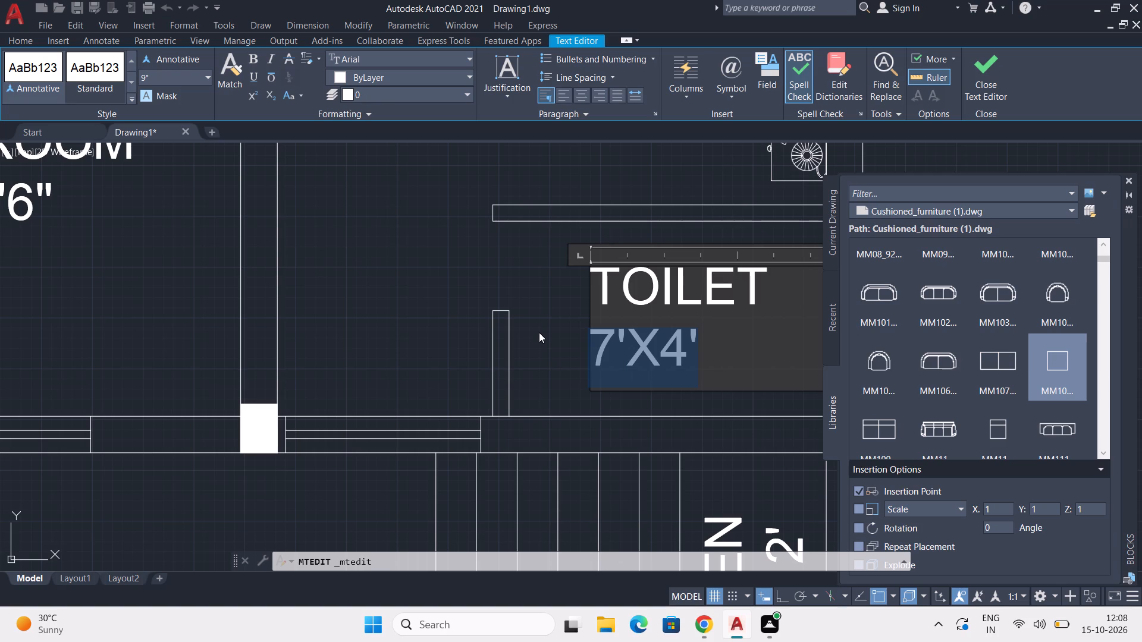
pyautogui.write('6\'6"X')
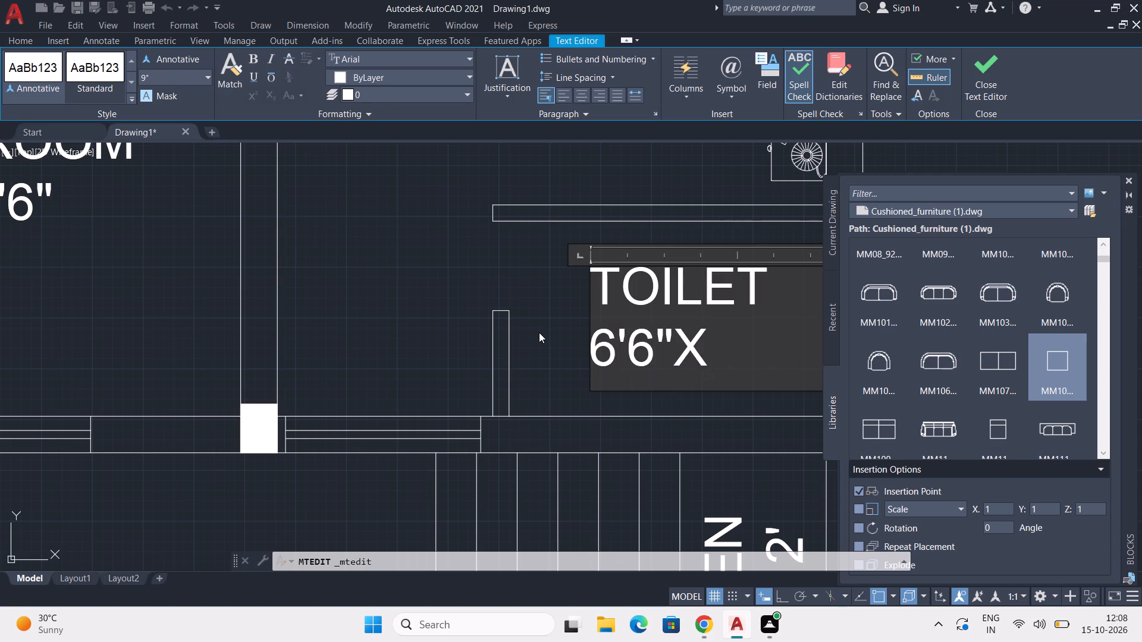
pyautogui.write("4'")
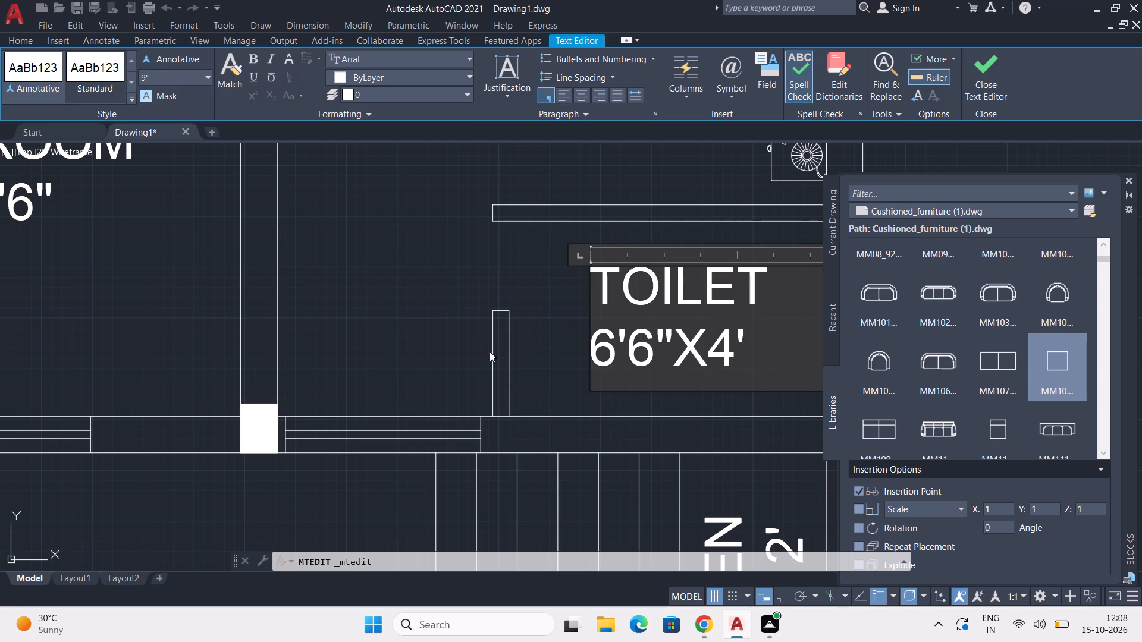
pyautogui.click(423, 321)
# Change the label in the room above the living room to DINING, starting its second-line size with 12'.
pyautogui.scroll(-2, 484, 309)
pyautogui.moveTo(554, 278); pyautogui.dragTo(683, 489, button='middle')
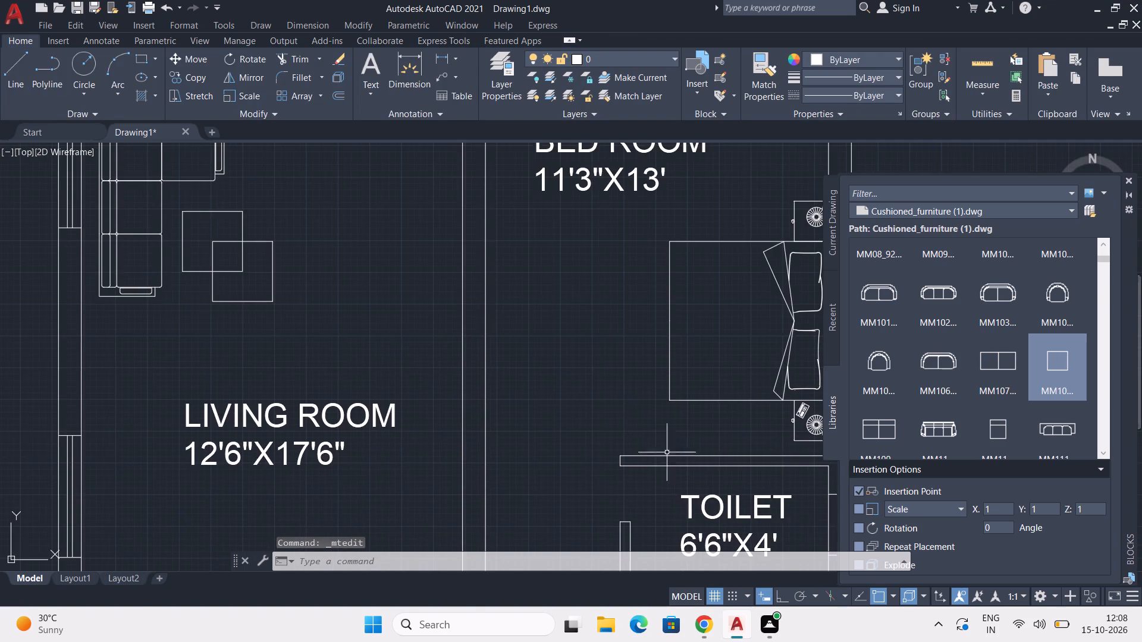
pyautogui.scroll(-1, 651, 396)
pyautogui.moveTo(636, 380); pyautogui.dragTo(692, 545, button='middle')
pyautogui.moveTo(561, 433); pyautogui.dragTo(567, 444, button='middle')
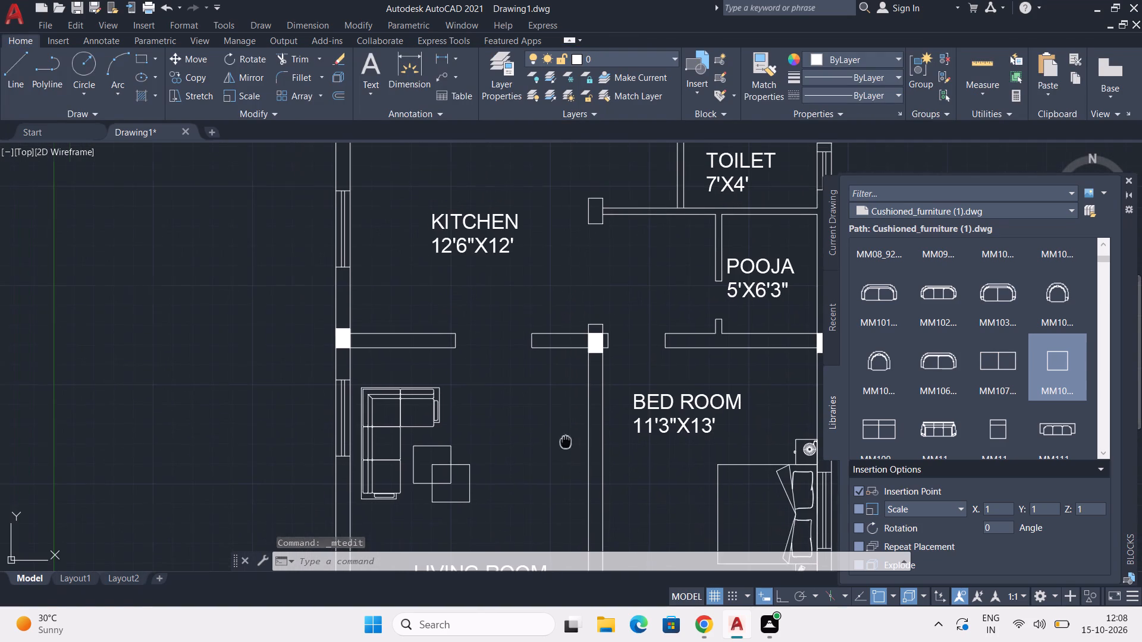
pyautogui.moveTo(567, 444); pyautogui.dragTo(611, 490, button='middle')
pyautogui.doubleClick(516, 298)
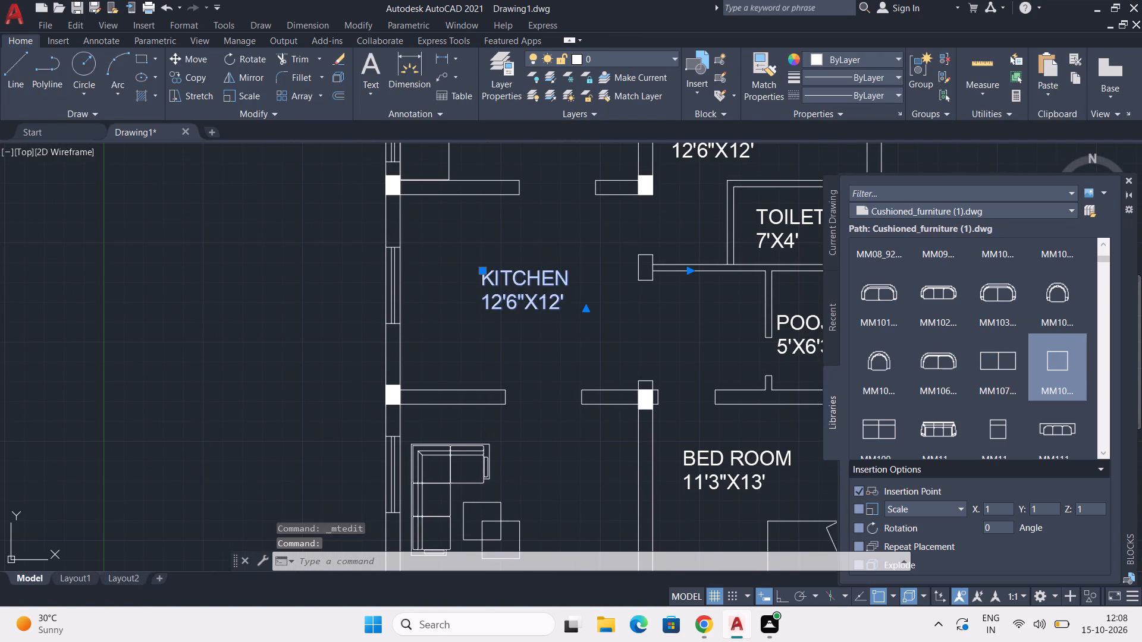
pyautogui.moveTo(569, 300); pyautogui.dragTo(443, 290)
pyautogui.write('DI')
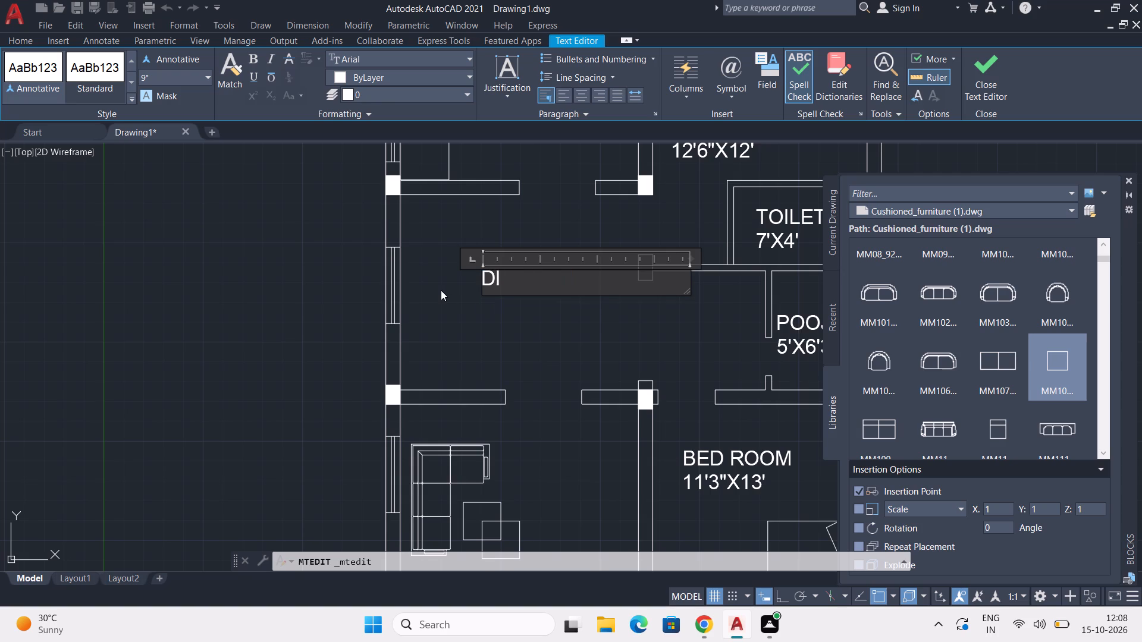
pyautogui.write('NING')
pyautogui.press('Return')
pyautogui.write("12'")
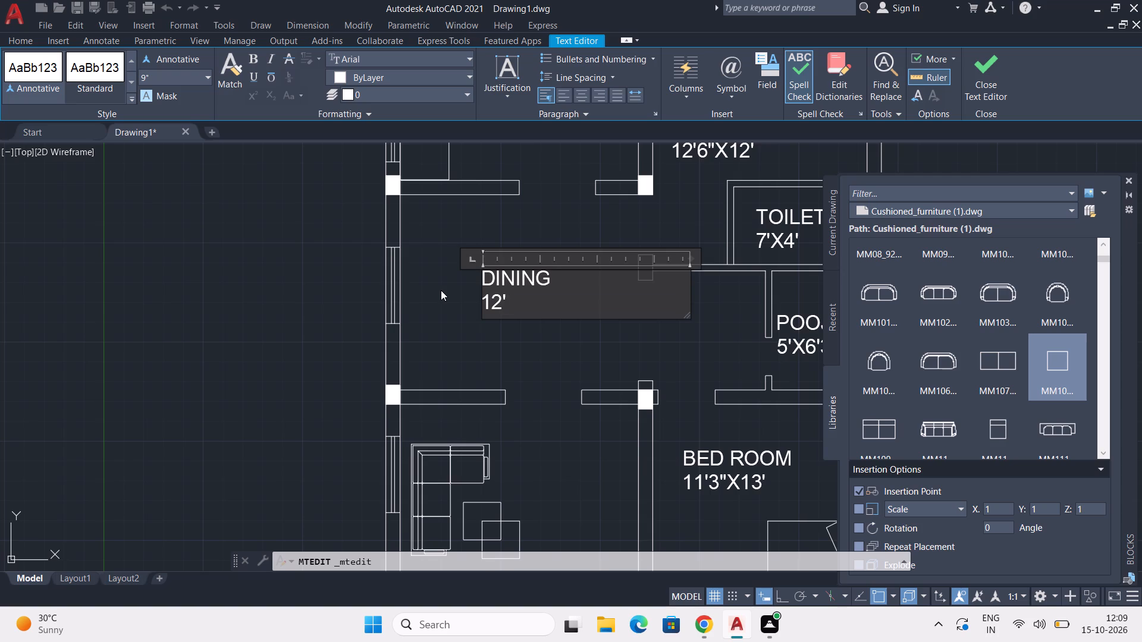
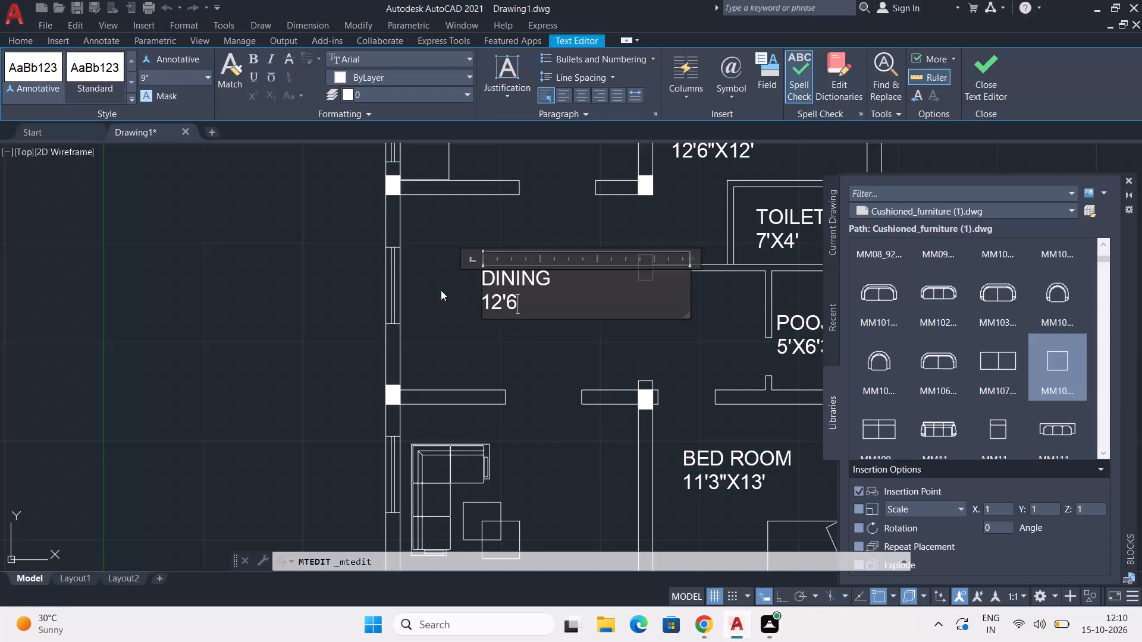
# Complete the size line of the DINING room label so it reads 12'6"X10'3".
pyautogui.write('"X')
pyautogui.write('10\'3"')
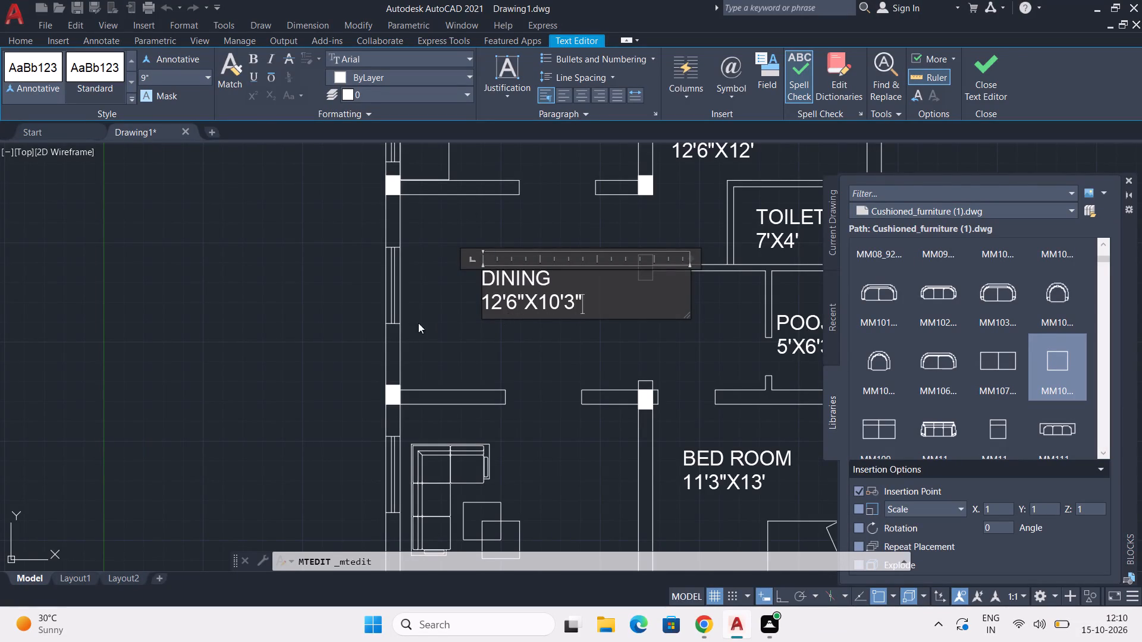
pyautogui.click(462, 317)
# Replace the duplicate KITCHEN label in the room above the 7'X4' toilet with BED ROOM and 11'3"X12' on two lines.
pyautogui.scroll(-1, 538, 250)
pyautogui.moveTo(570, 240); pyautogui.dragTo(527, 372, button='middle')
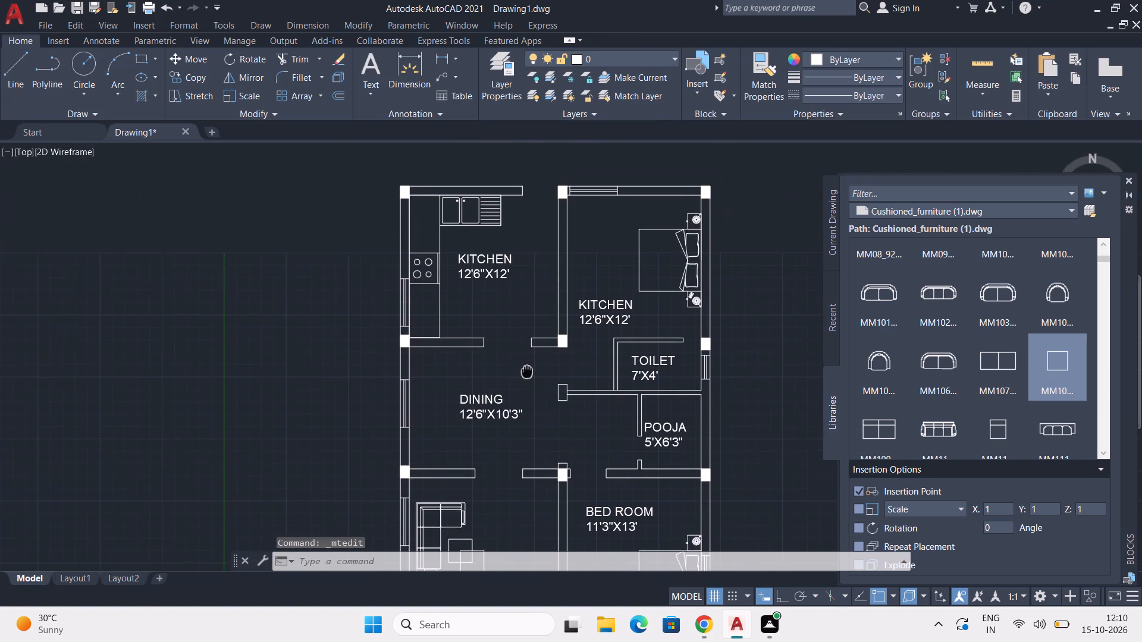
pyautogui.moveTo(527, 372); pyautogui.dragTo(522, 379, button='middle')
pyautogui.scroll(2, 598, 340)
pyautogui.doubleClick(606, 313)
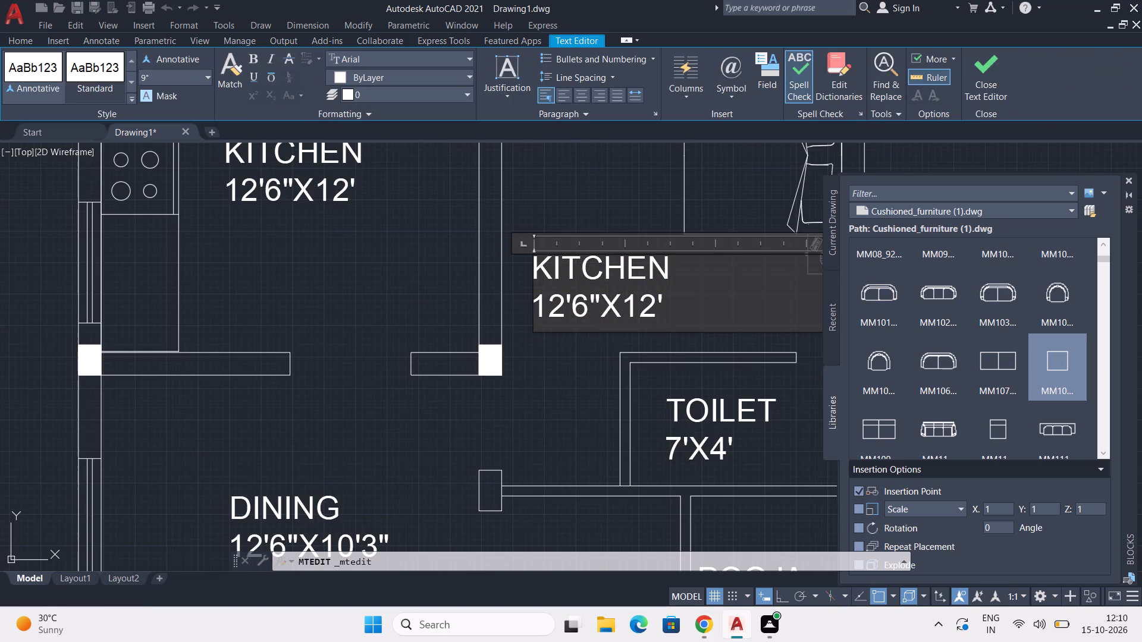
pyautogui.moveTo(686, 306); pyautogui.dragTo(522, 273)
pyautogui.write('BED ROOM')
pyautogui.press('Return')
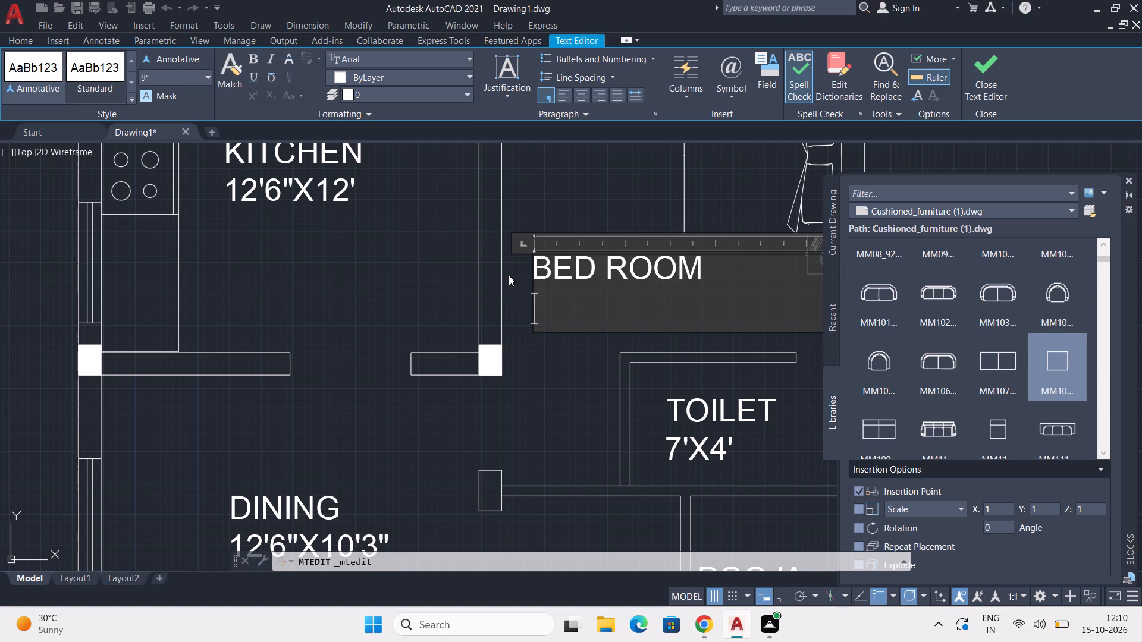
pyautogui.write("11'3")
pyautogui.write('"X')
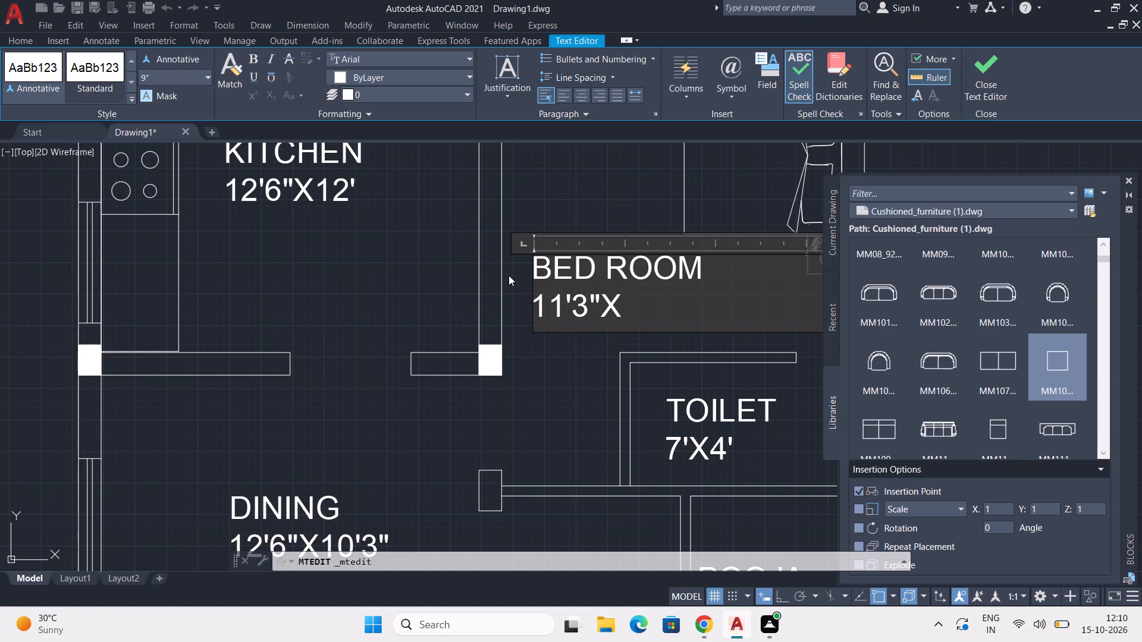
pyautogui.write('12')
pyautogui.press("'")
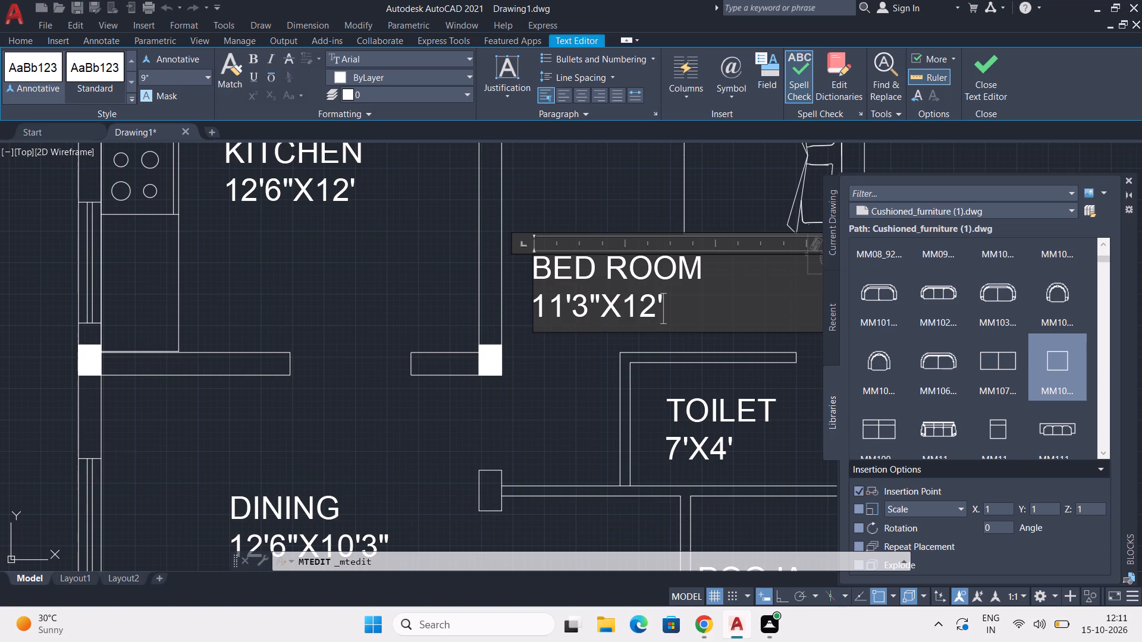
pyautogui.click(347, 298)
# Review the room labels across the whole floor plan, from the kitchen down to the porch and stairs.
pyautogui.scroll(-2, 385, 247)
pyautogui.moveTo(419, 259); pyautogui.dragTo(426, 313, button='middle')
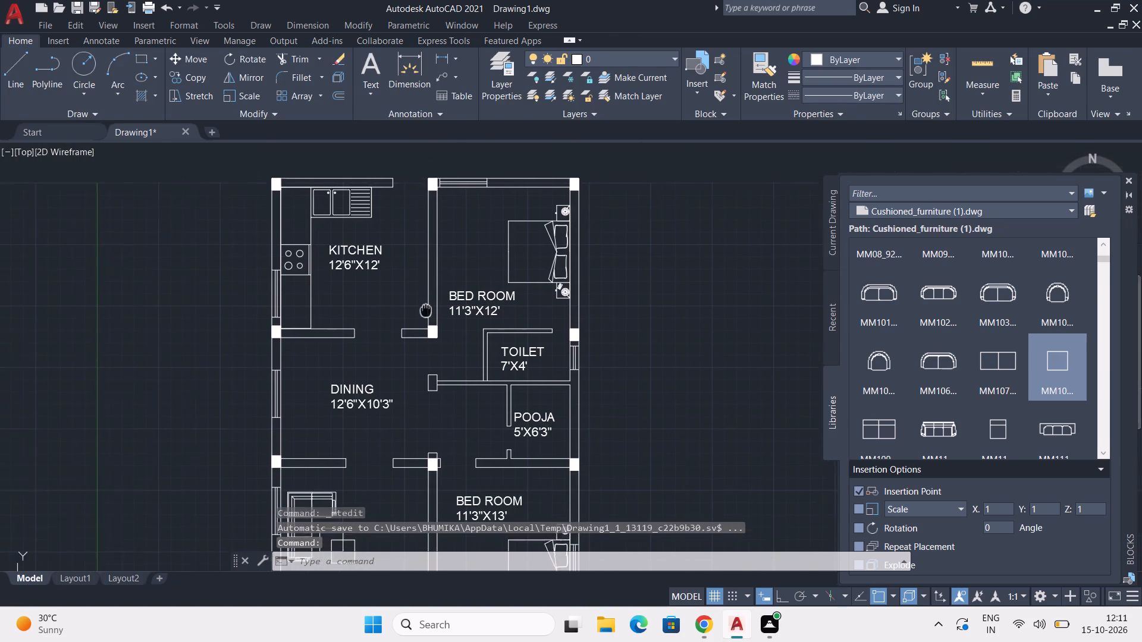
pyautogui.moveTo(426, 313); pyautogui.dragTo(437, 295, button='middle')
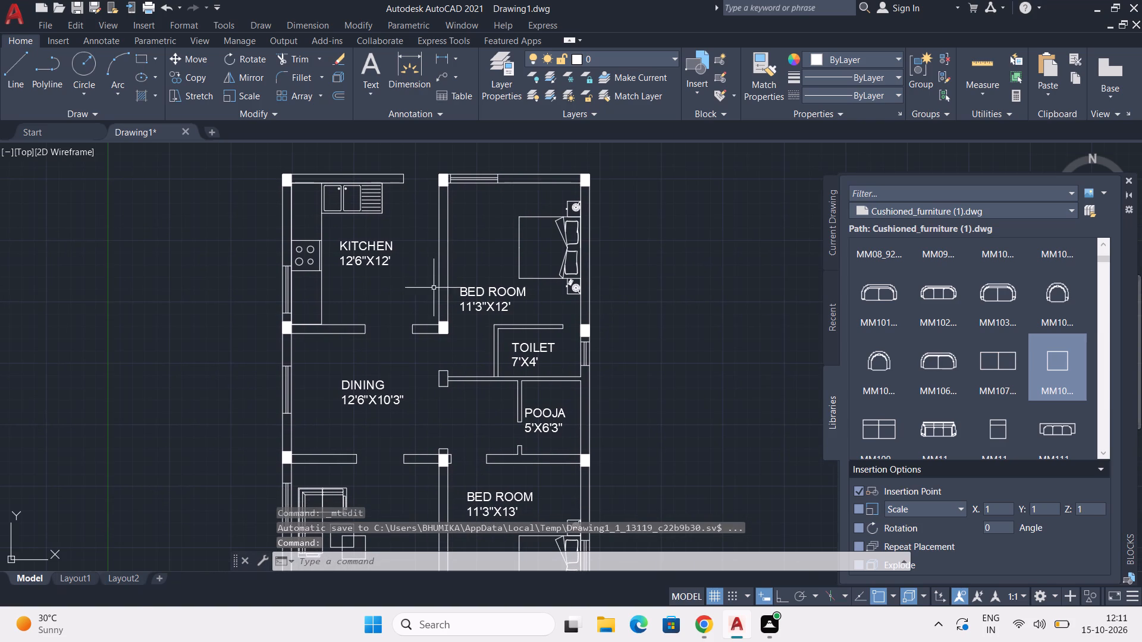
pyautogui.moveTo(469, 326); pyautogui.dragTo(473, 326, button='middle')
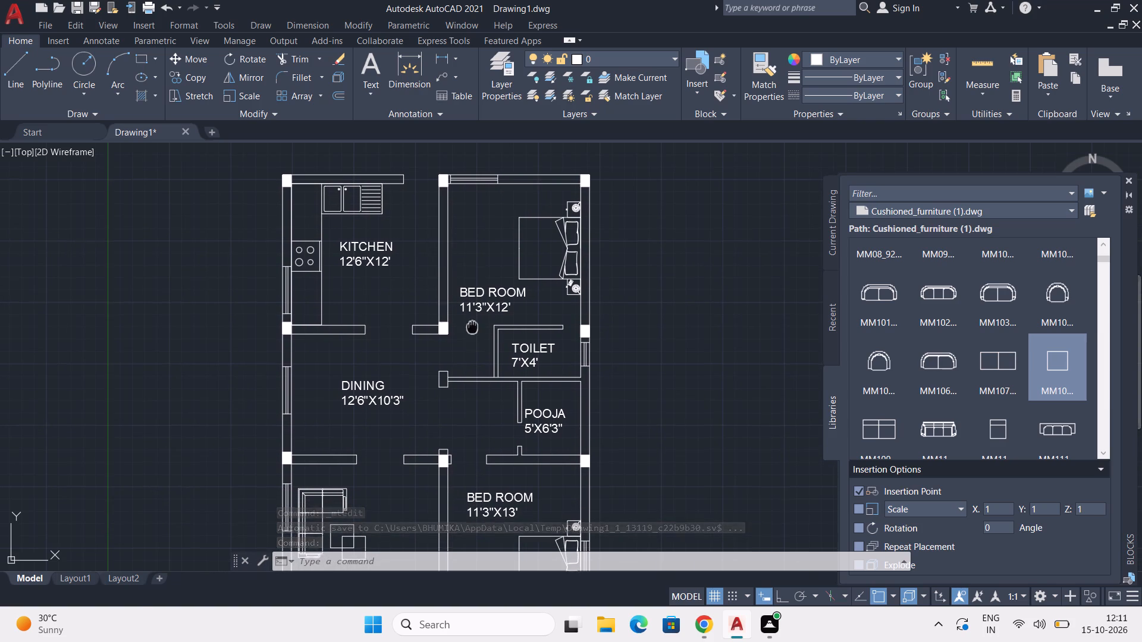
pyautogui.moveTo(473, 326); pyautogui.dragTo(495, 269, button='middle')
pyautogui.moveTo(485, 368); pyautogui.dragTo(511, 301, button='middle')
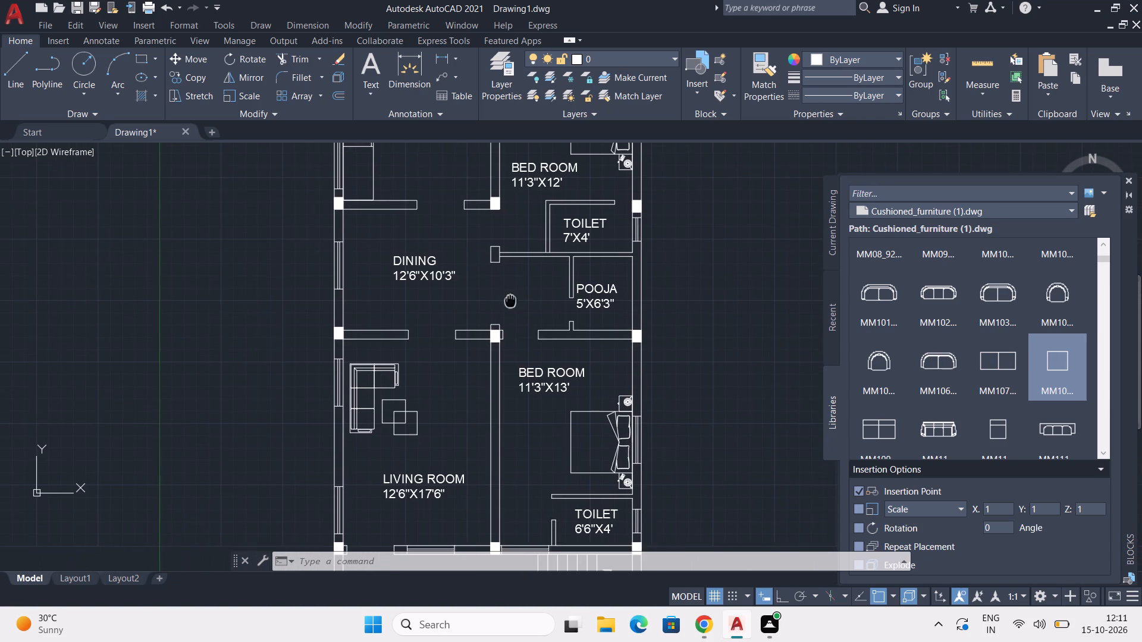
pyautogui.moveTo(511, 301); pyautogui.dragTo(511, 300, button='middle')
pyautogui.scroll(-1, 511, 326)
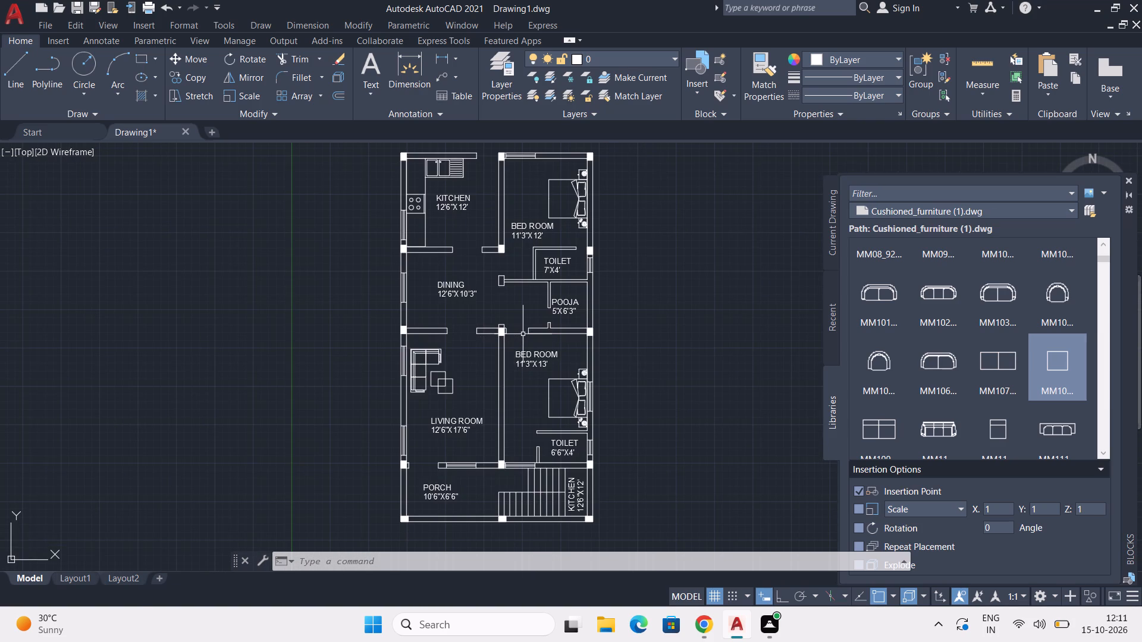
pyautogui.moveTo(489, 335); pyautogui.dragTo(490, 364, button='middle')
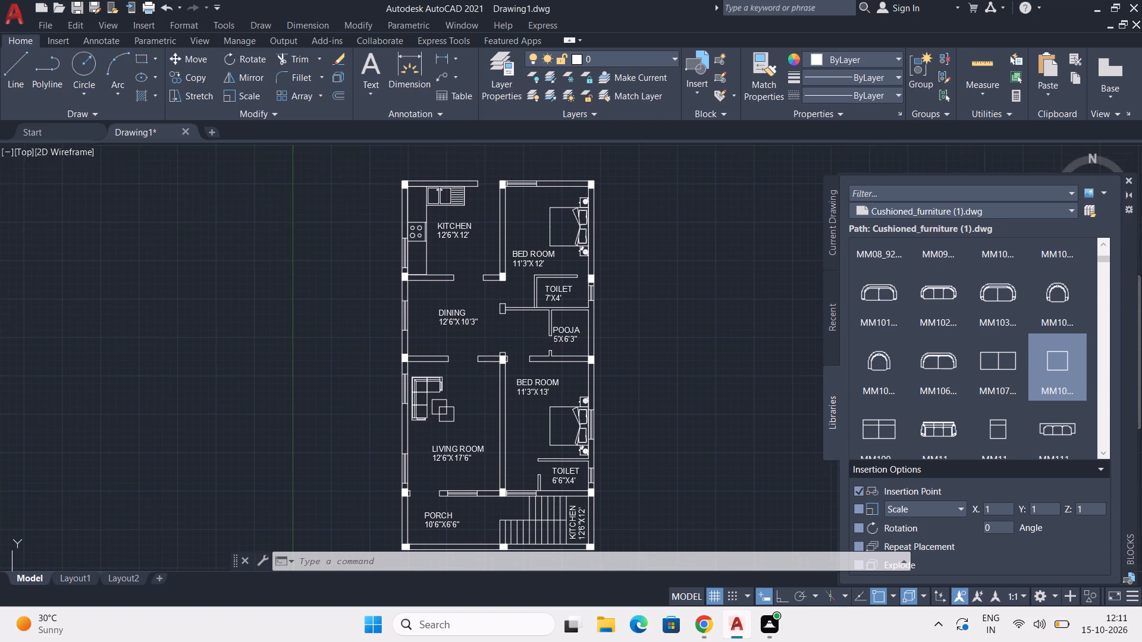
pyautogui.moveTo(490, 364); pyautogui.dragTo(491, 326, button='middle')
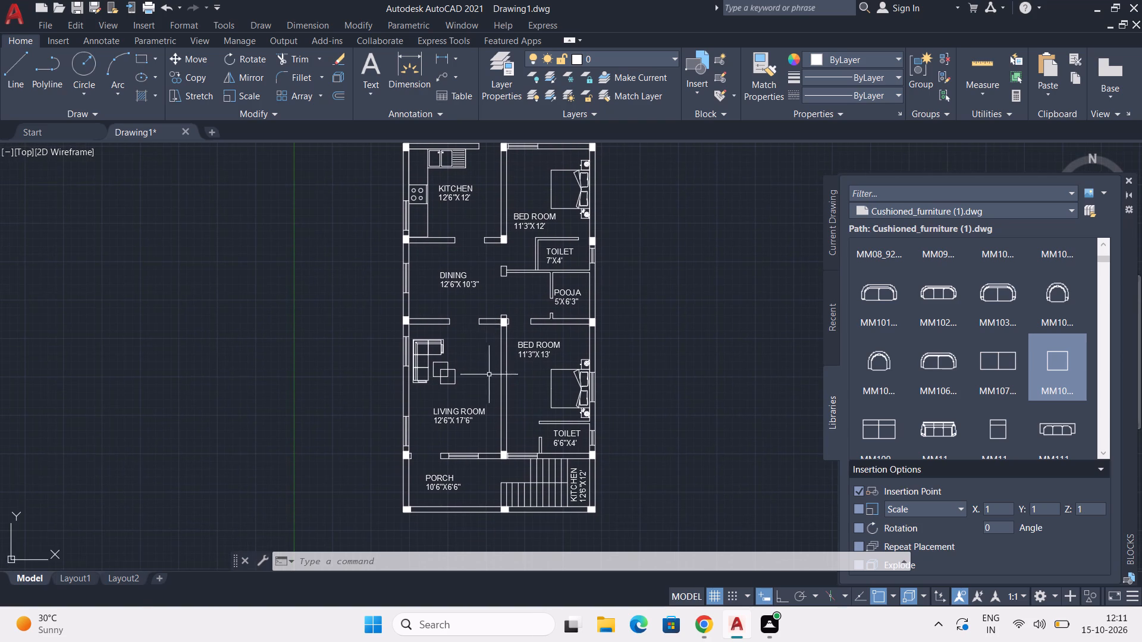
pyautogui.moveTo(507, 357); pyautogui.dragTo(494, 311, button='middle')
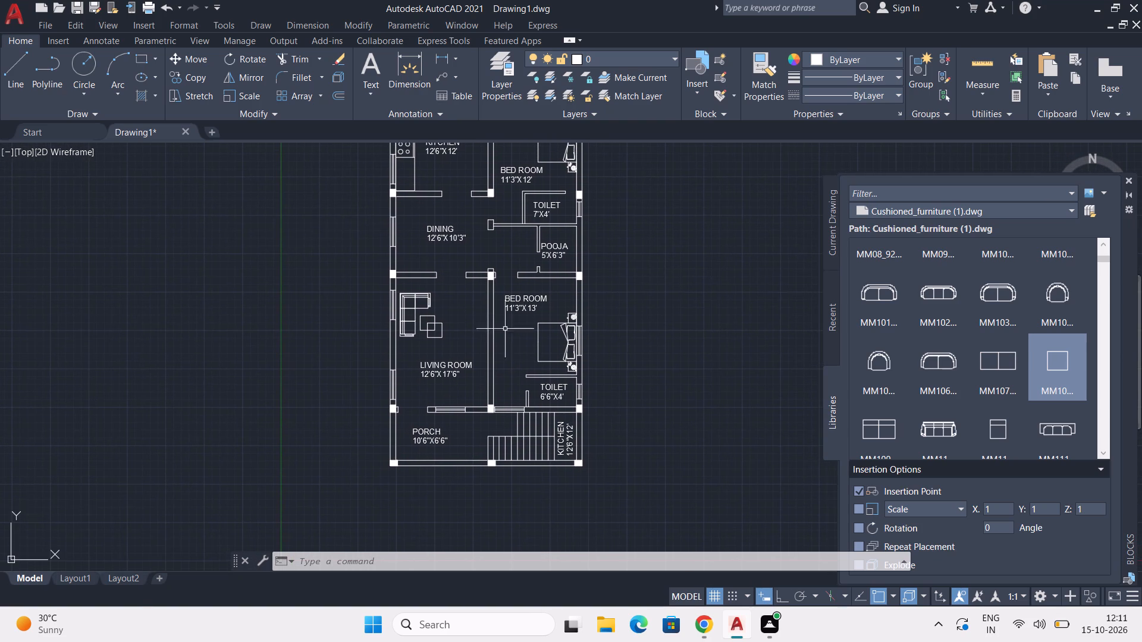
pyautogui.moveTo(490, 272); pyautogui.dragTo(480, 349, button='middle')
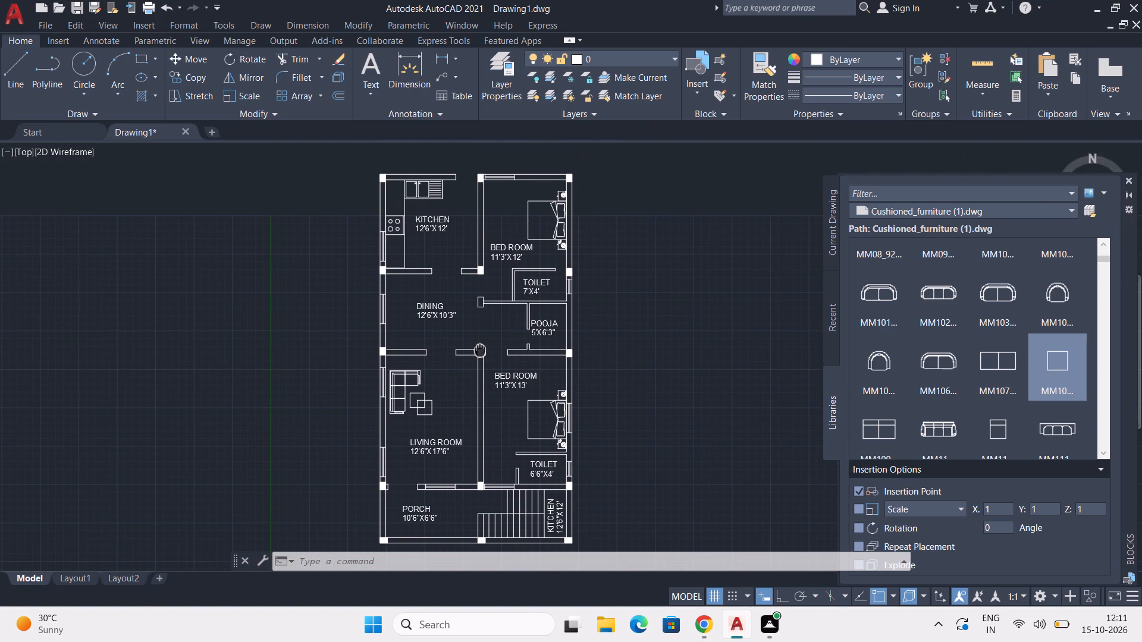
pyautogui.moveTo(480, 349); pyautogui.dragTo(479, 220, button='middle')
pyautogui.moveTo(500, 264); pyautogui.dragTo(481, 337, button='middle')
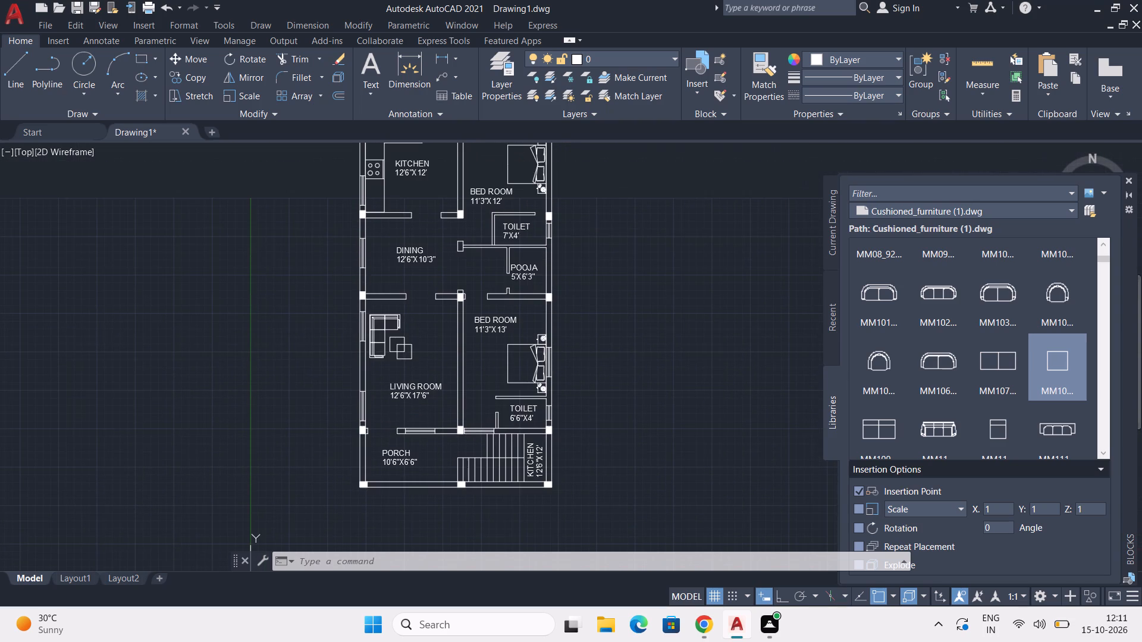
pyautogui.moveTo(481, 337); pyautogui.dragTo(487, 289, button='middle')
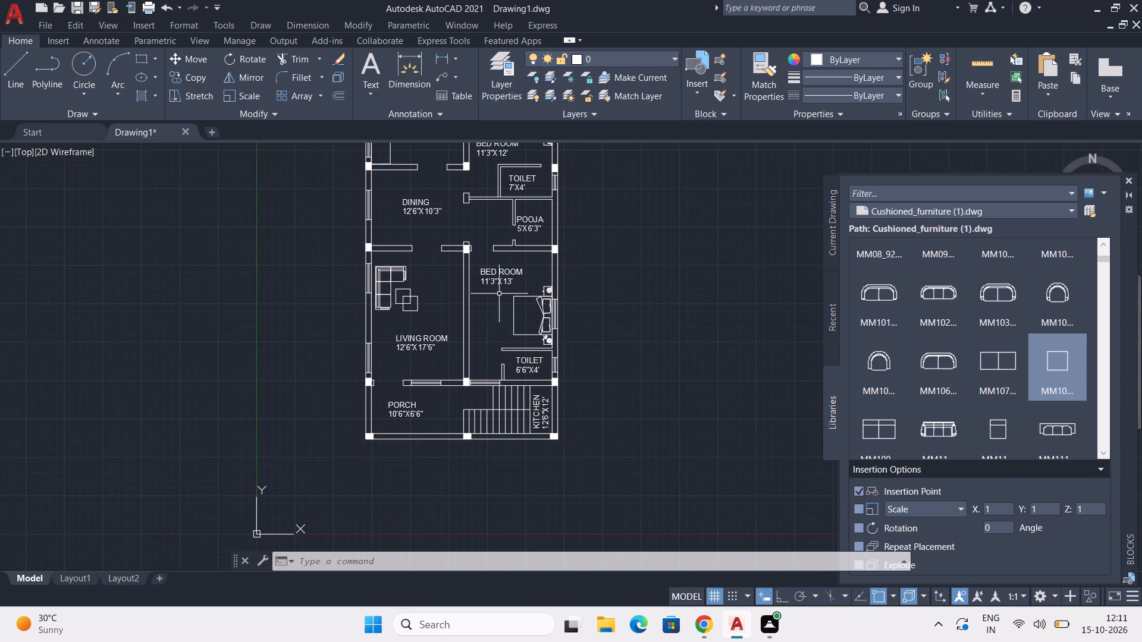
# Replace the rotated KITCHEN label beside the staircase with TOILET and 3'6"X6'6" on two lines.
pyautogui.scroll(2, 491, 346)
pyautogui.moveTo(534, 423); pyautogui.dragTo(526, 203, button='middle')
pyautogui.scroll(2, 587, 307)
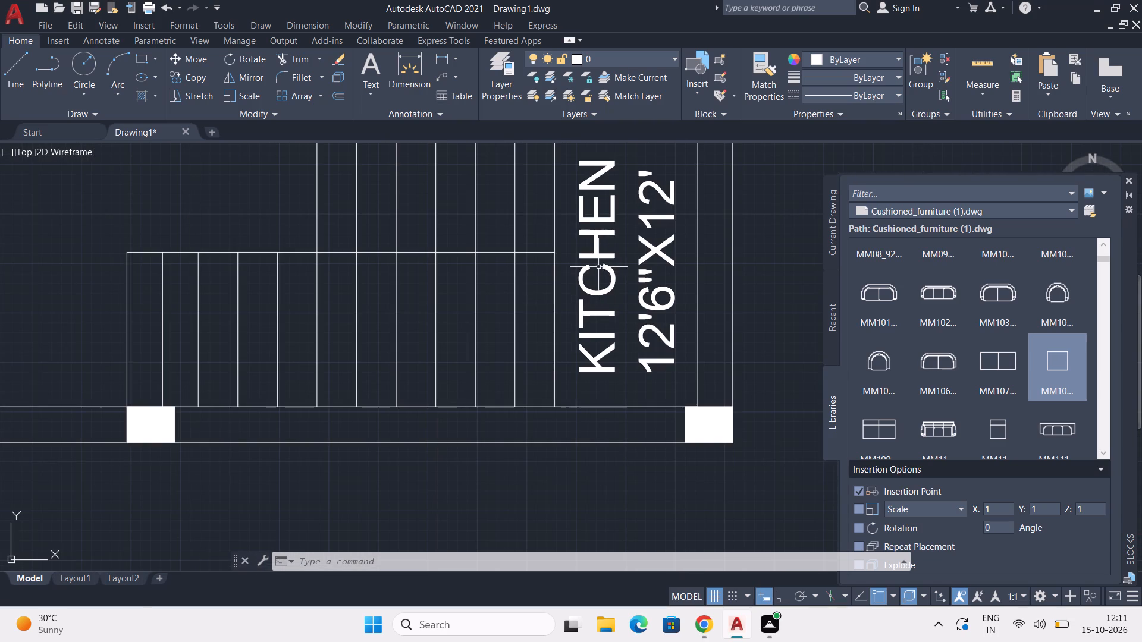
pyautogui.doubleClick(604, 257)
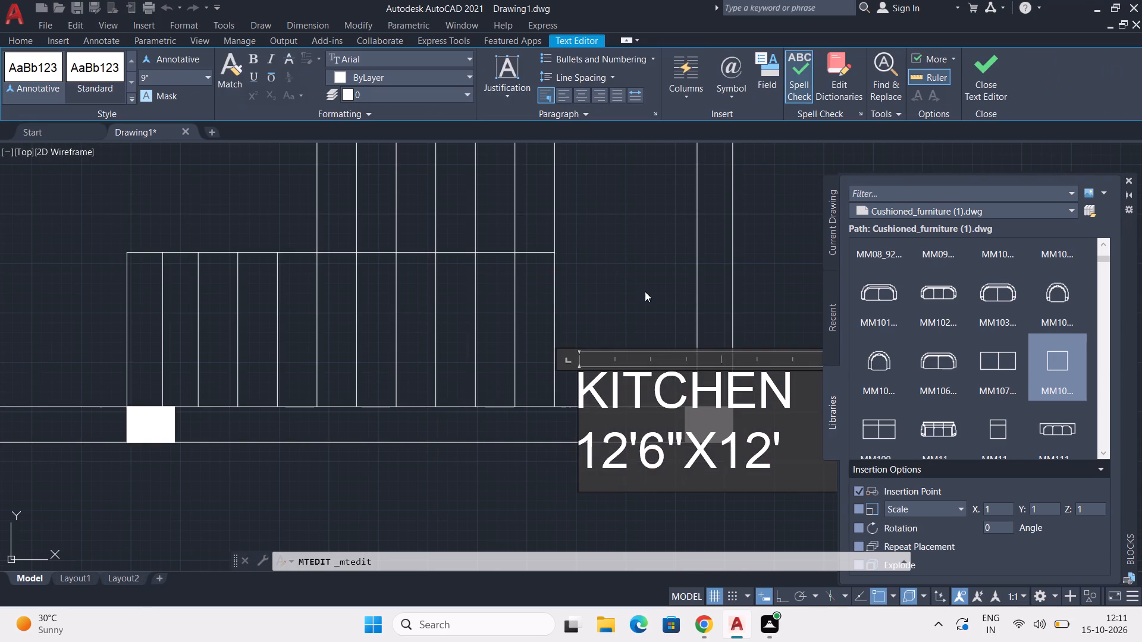
pyautogui.moveTo(790, 445); pyautogui.dragTo(576, 405)
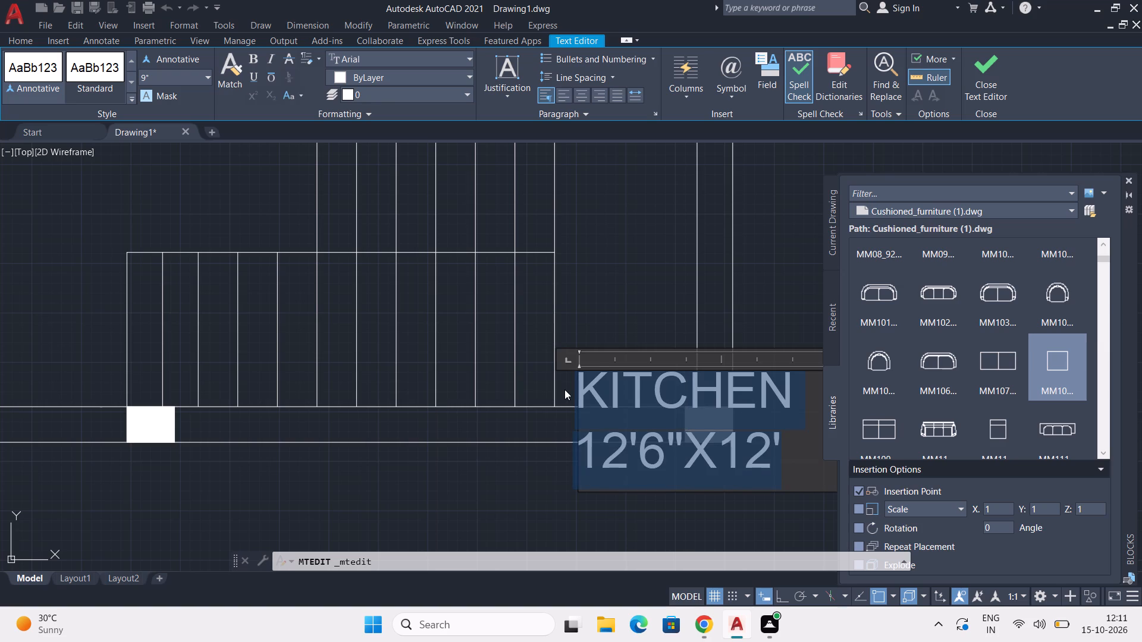
pyautogui.write('TOILET')
pyautogui.press('Return')
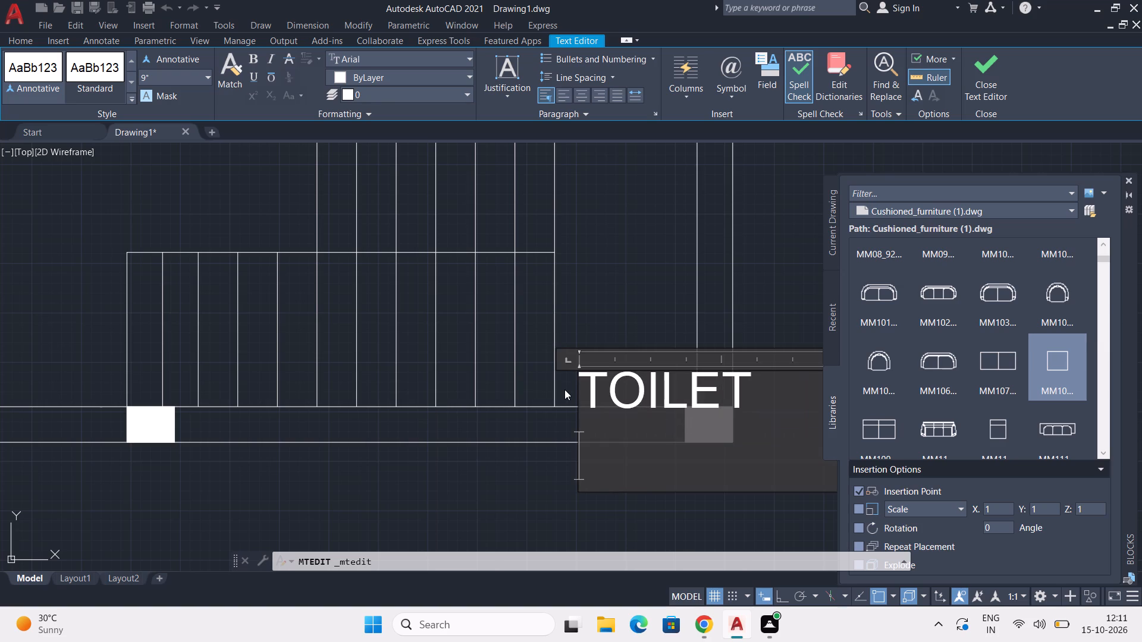
pyautogui.write('3\'6"X')
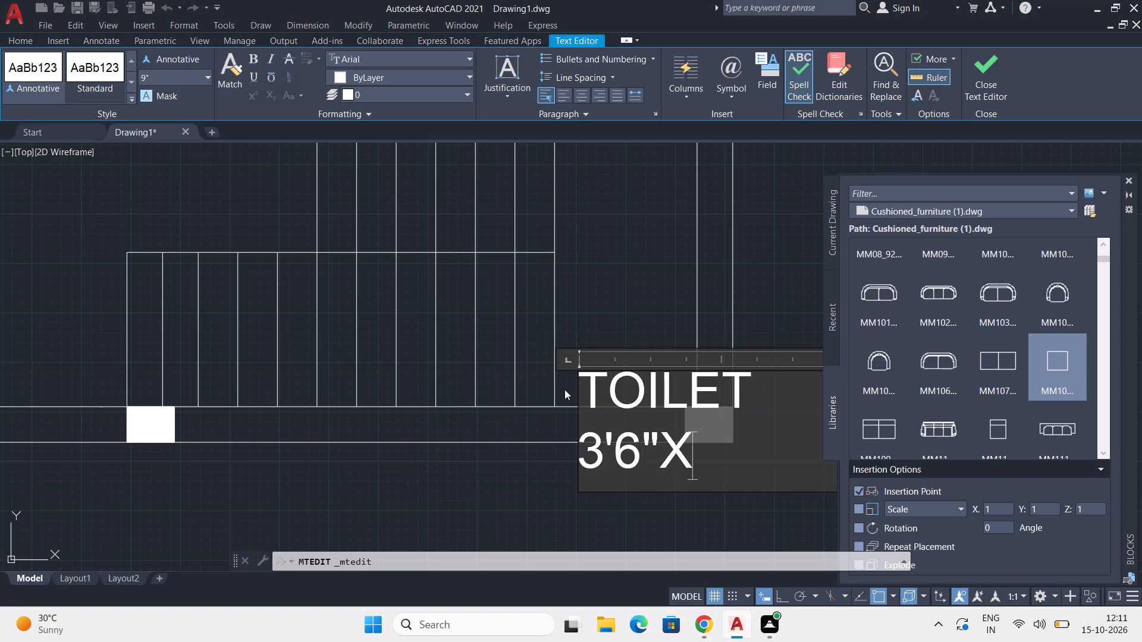
pyautogui.write('6\'6"')
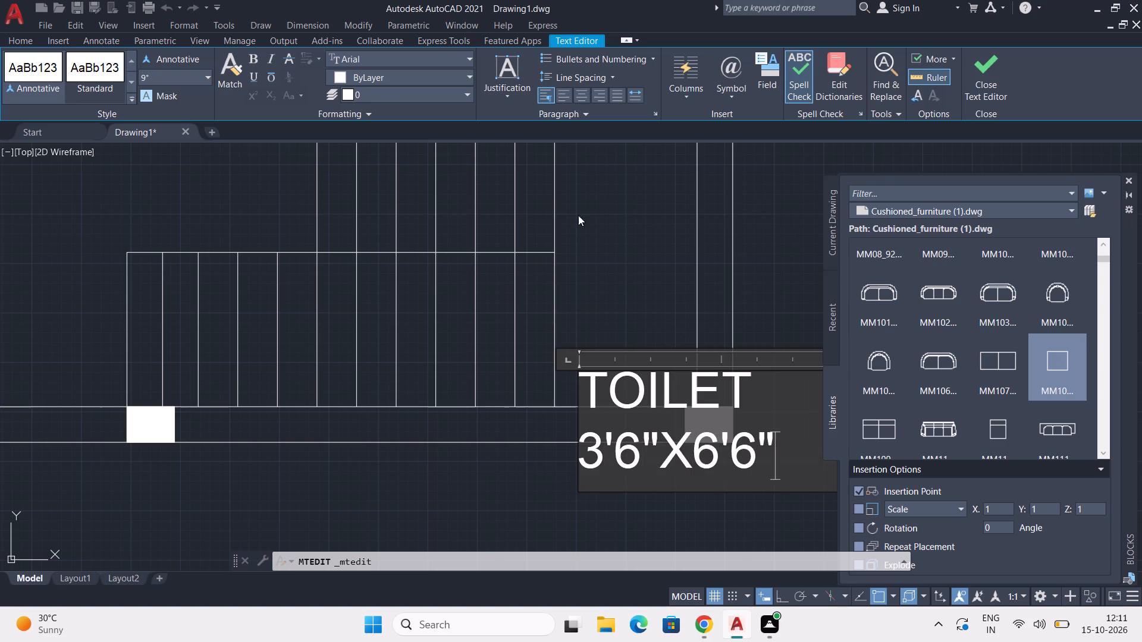
pyautogui.click(636, 238)
# Examine the complete floor plan to check its room names and sizes.
pyautogui.scroll(-2, 636, 238)
pyautogui.moveTo(614, 254); pyautogui.dragTo(597, 326, button='middle')
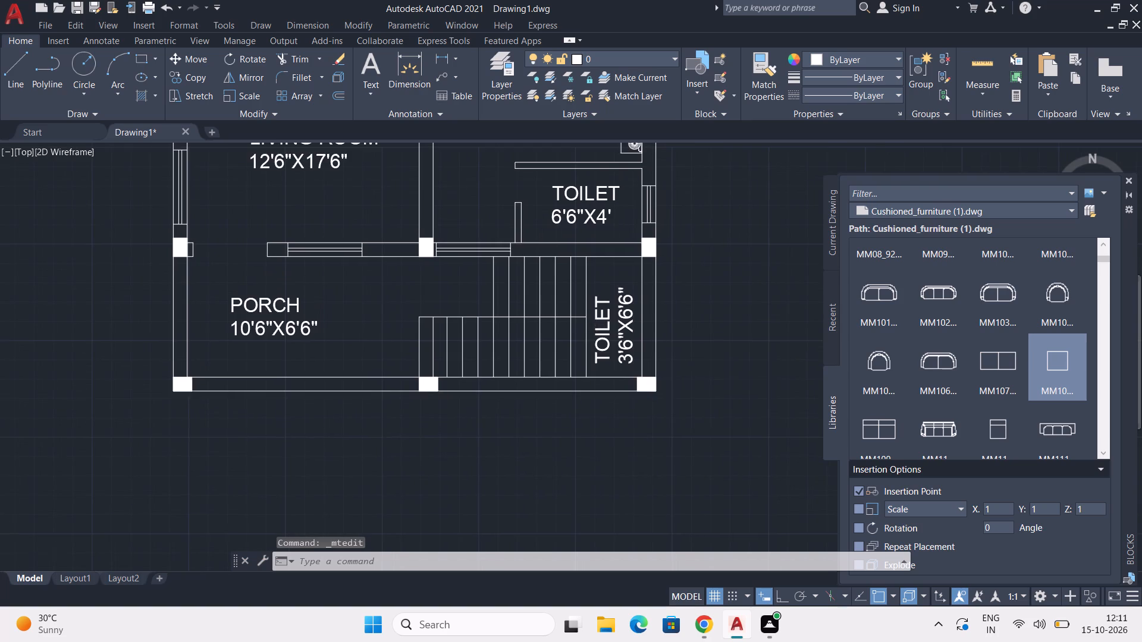
pyautogui.scroll(-1, 595, 317)
pyautogui.moveTo(490, 339); pyautogui.dragTo(495, 366, button='middle')
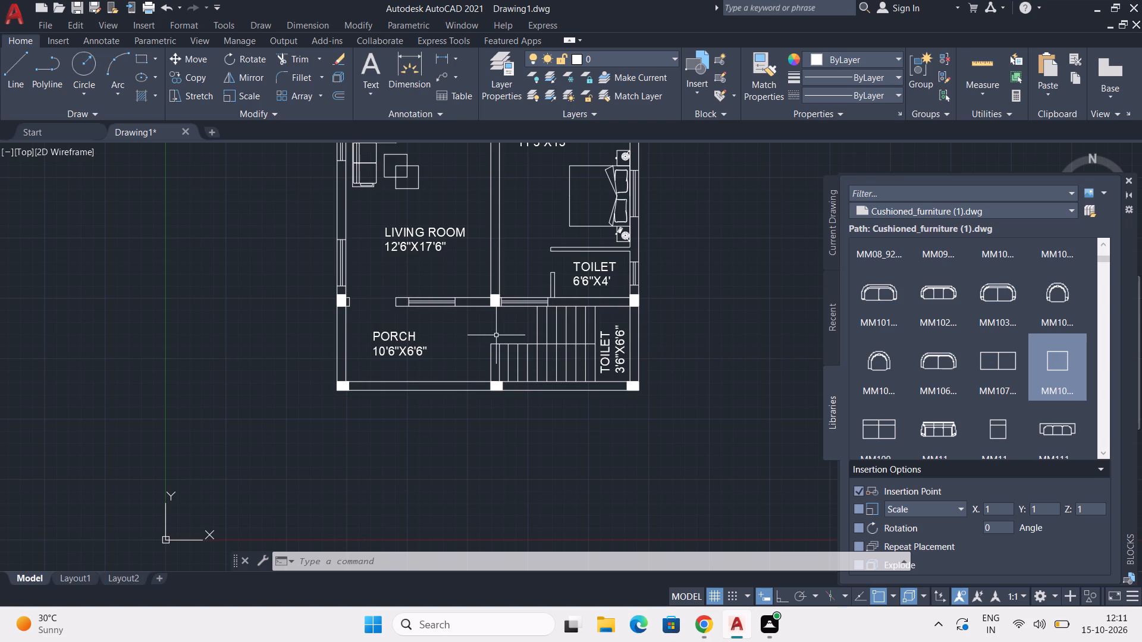
pyautogui.scroll(-1, 495, 318)
pyautogui.moveTo(512, 272); pyautogui.dragTo(511, 360, button='middle')
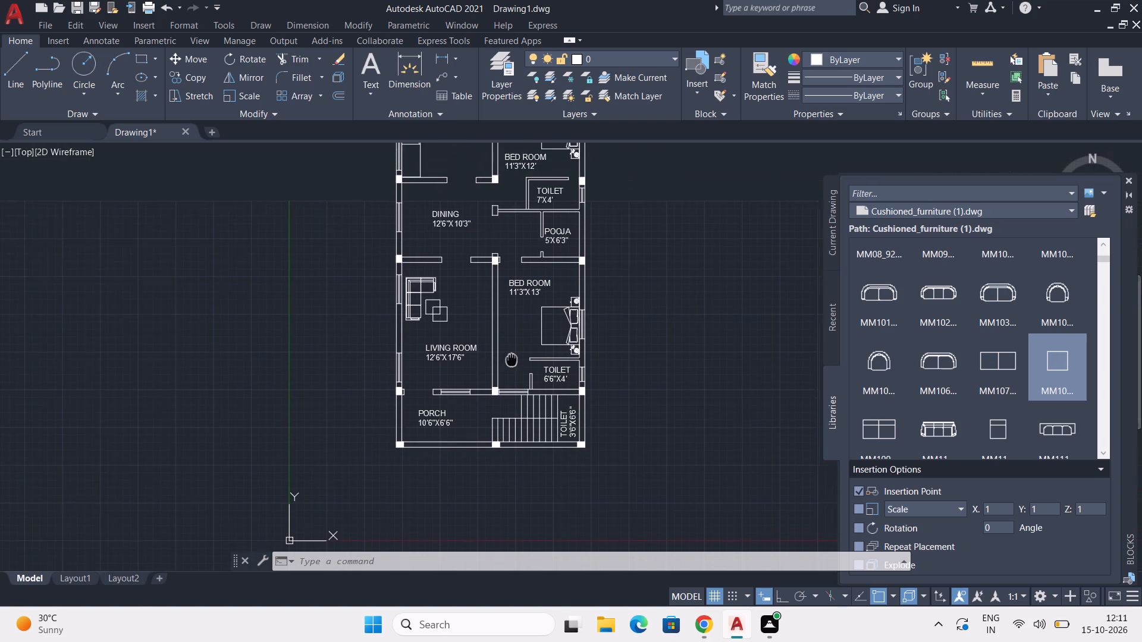
pyautogui.moveTo(511, 360); pyautogui.dragTo(511, 361, button='middle')
pyautogui.moveTo(464, 394); pyautogui.dragTo(517, 441, button='middle')
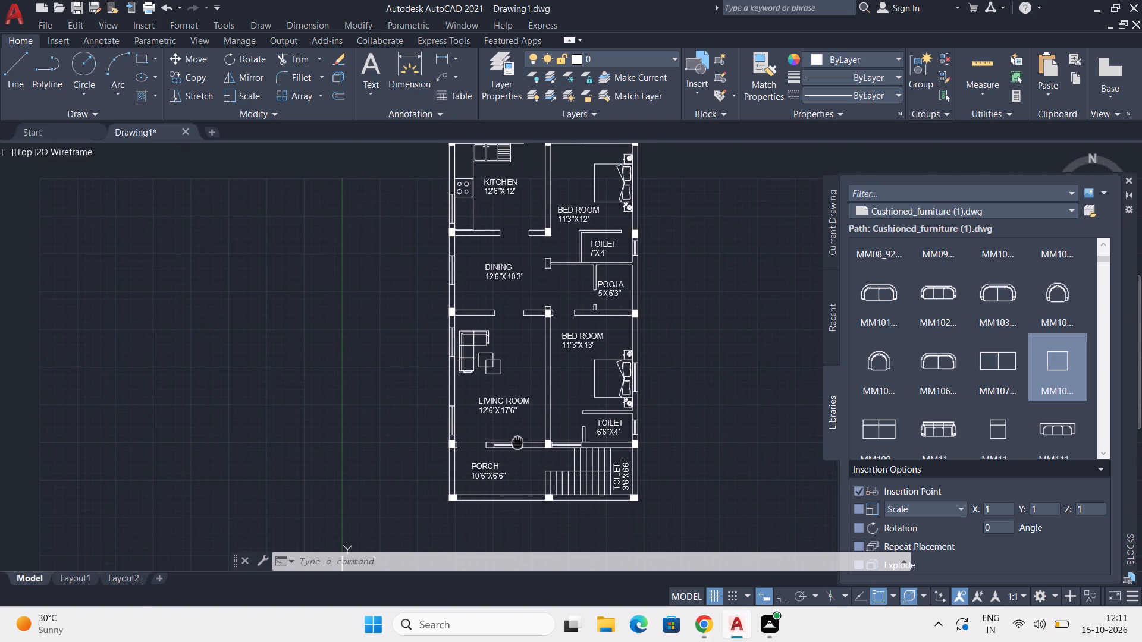
pyautogui.moveTo(517, 441); pyautogui.dragTo(517, 439, button='middle')
pyautogui.moveTo(519, 409); pyautogui.dragTo(526, 439, button='middle')
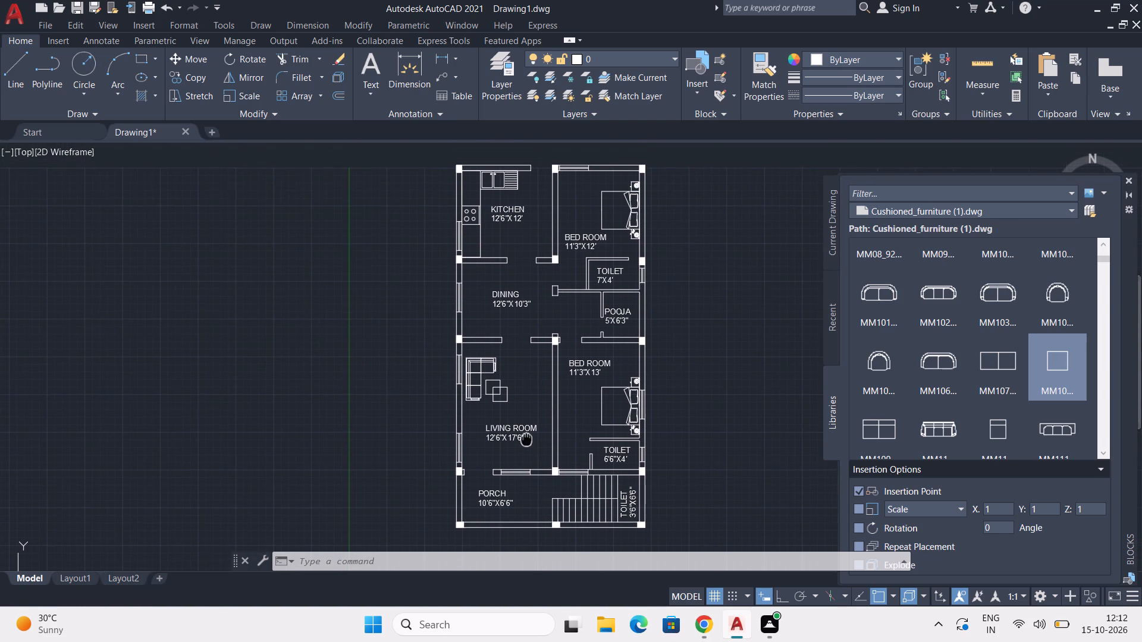
pyautogui.moveTo(526, 439); pyautogui.dragTo(550, 402, button='middle')
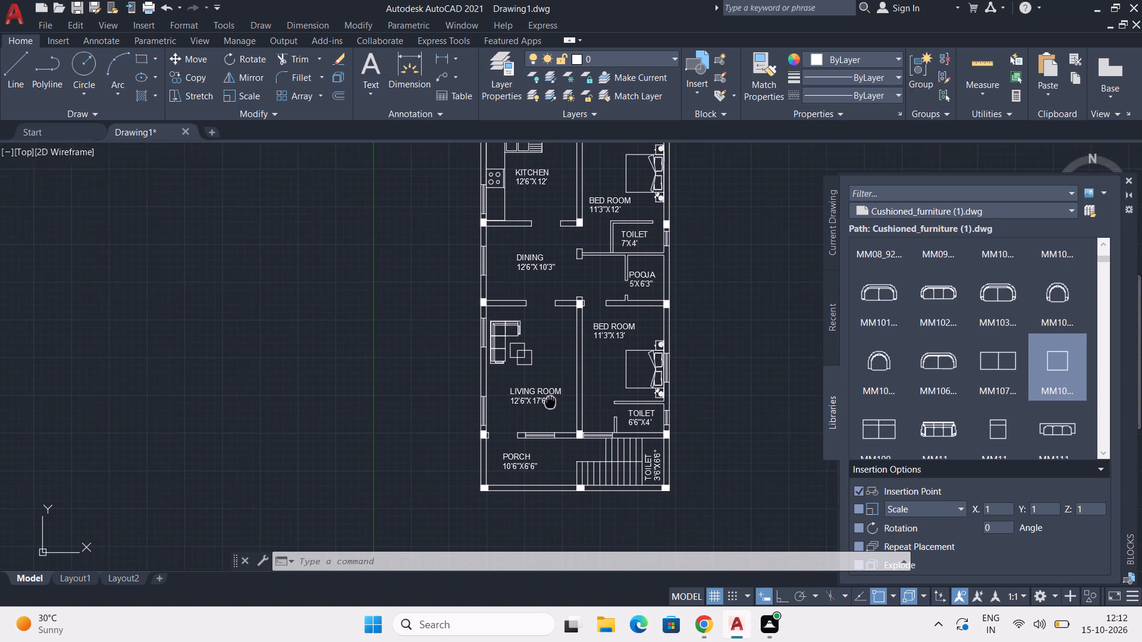
pyautogui.moveTo(550, 402); pyautogui.dragTo(545, 435, button='middle')
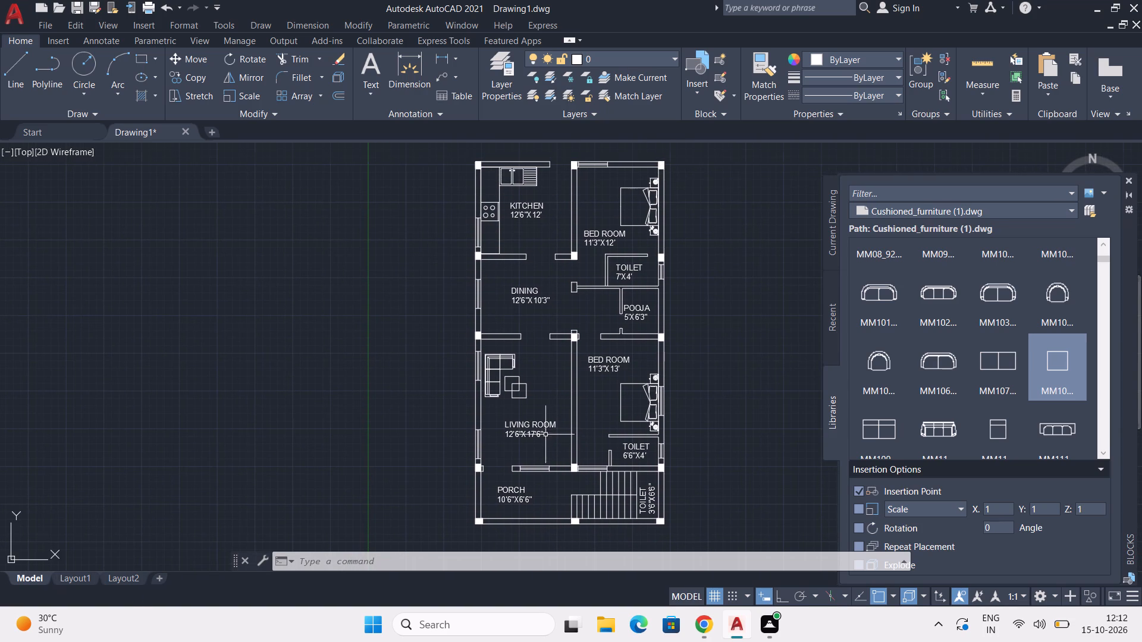
# Add a multiline text reading D in the outer wall opening beside the kitchen sink.
pyautogui.scroll(1, 541, 267)
pyautogui.moveTo(540, 246); pyautogui.dragTo(530, 367, button='middle')
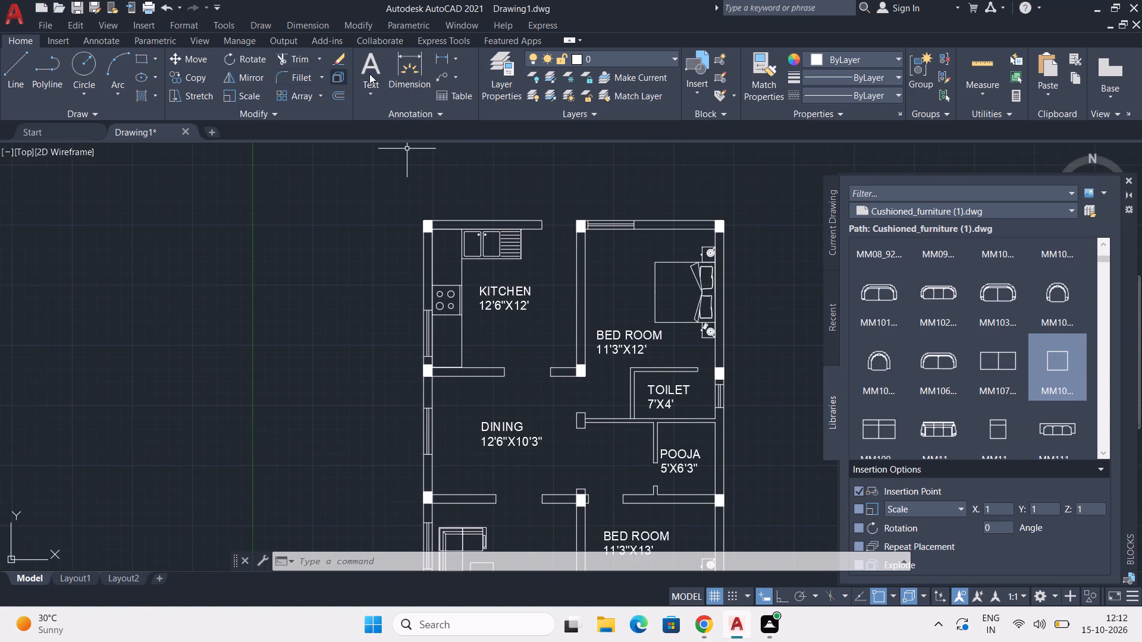
pyautogui.click(369, 86)
pyautogui.click(392, 119)
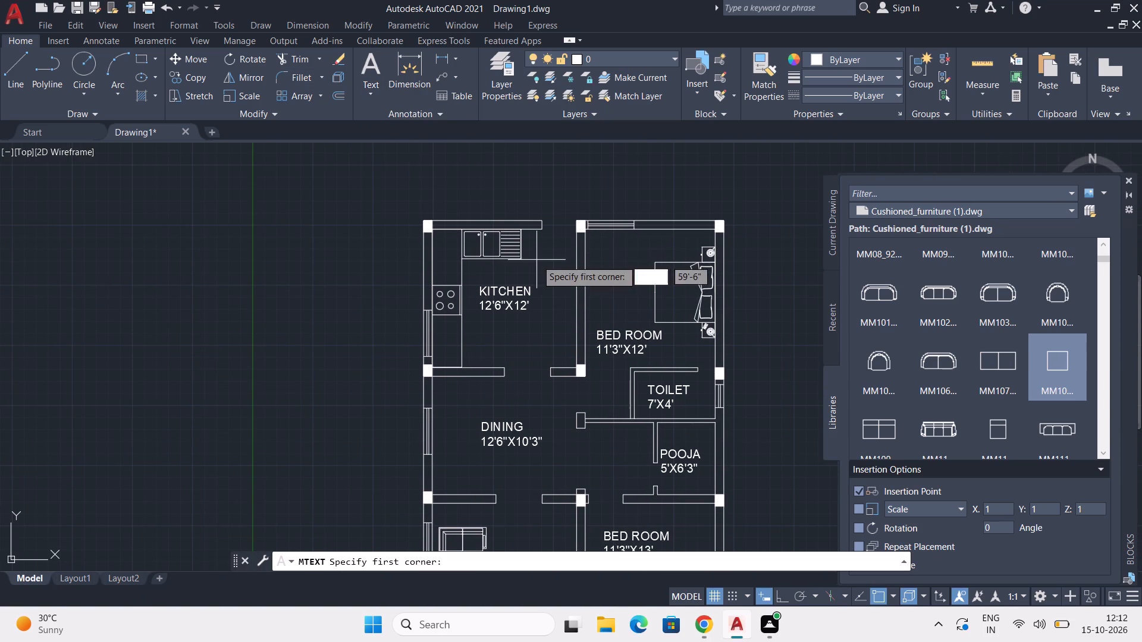
pyautogui.moveTo(539, 259); pyautogui.dragTo(554, 293, button='middle')
pyautogui.scroll(3, 566, 254)
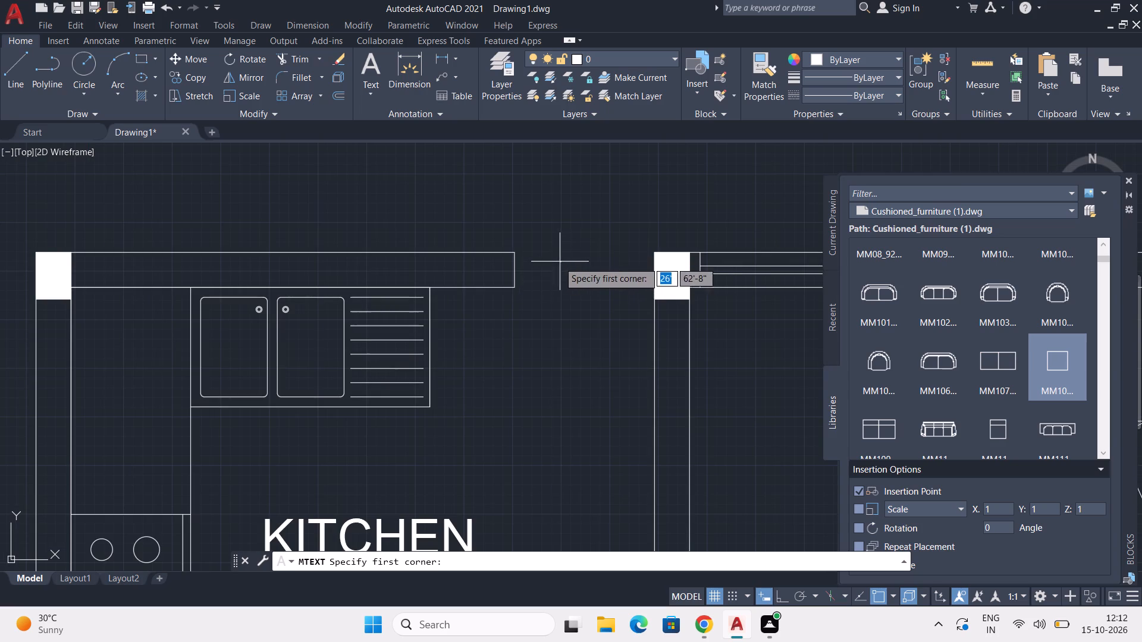
pyautogui.click(544, 246)
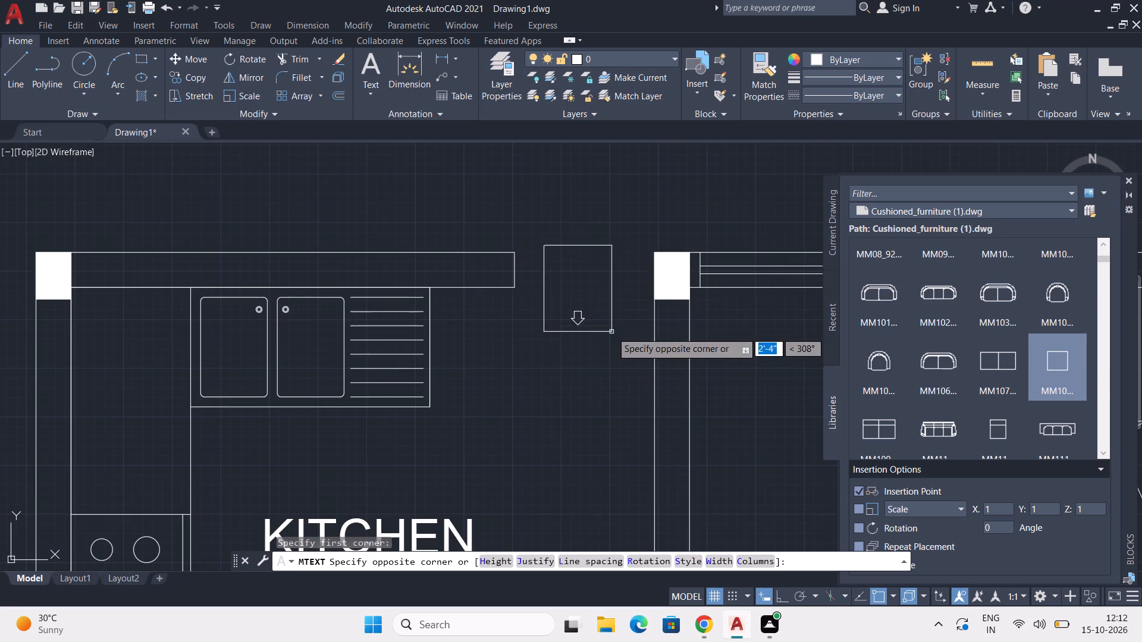
pyautogui.click(611, 332)
pyautogui.press('d')
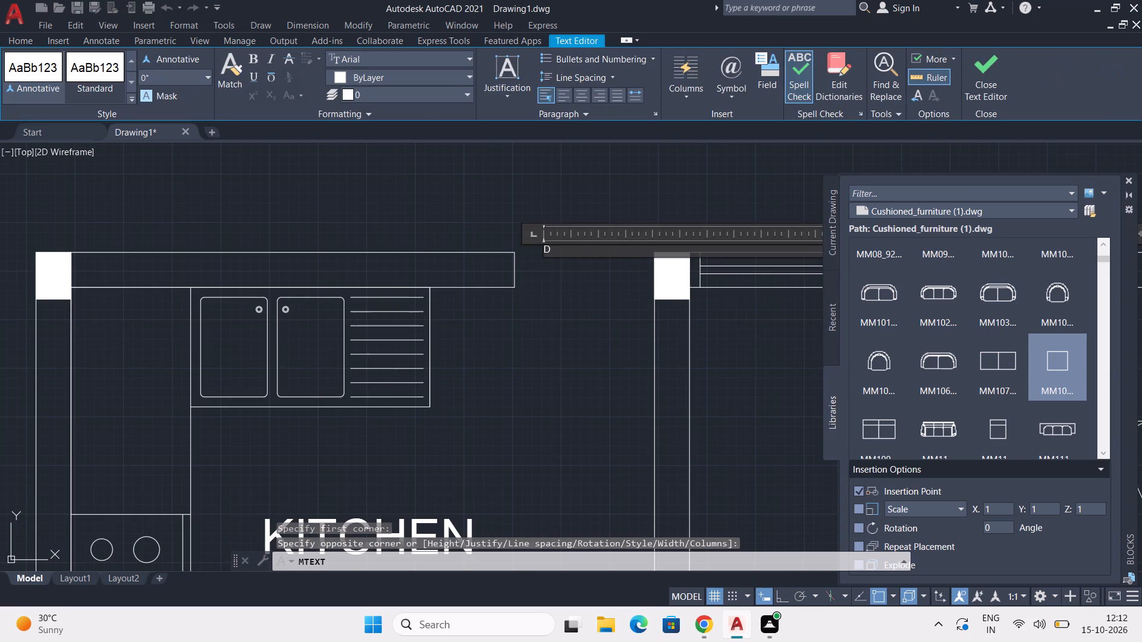
pyautogui.doubleClick(581, 251)
pyautogui.write('9"')
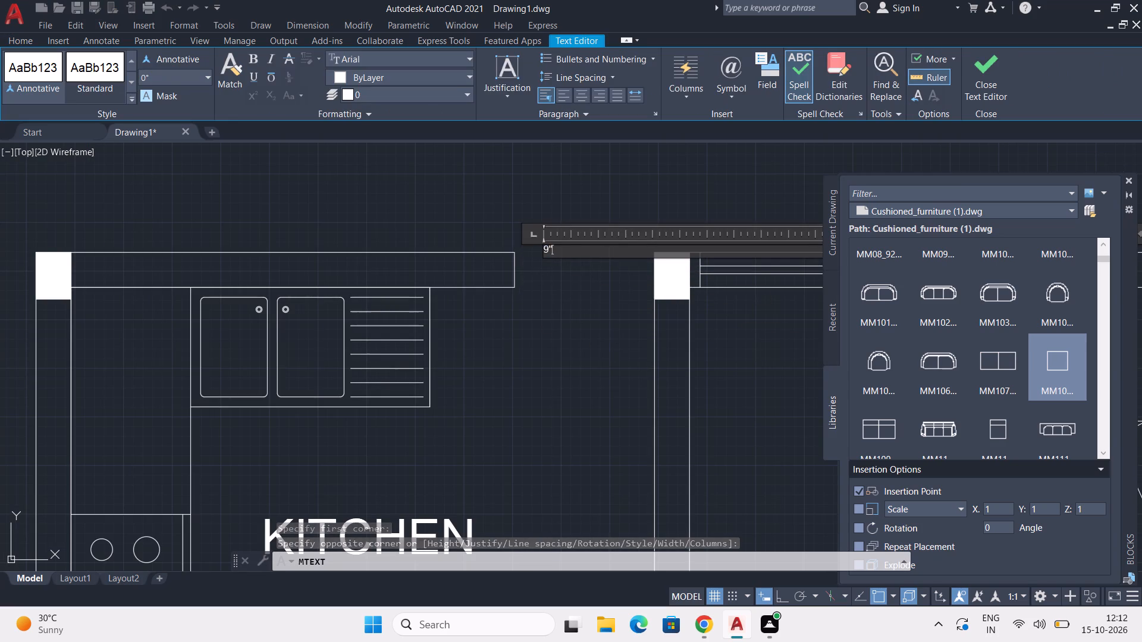
pyautogui.press('Return')
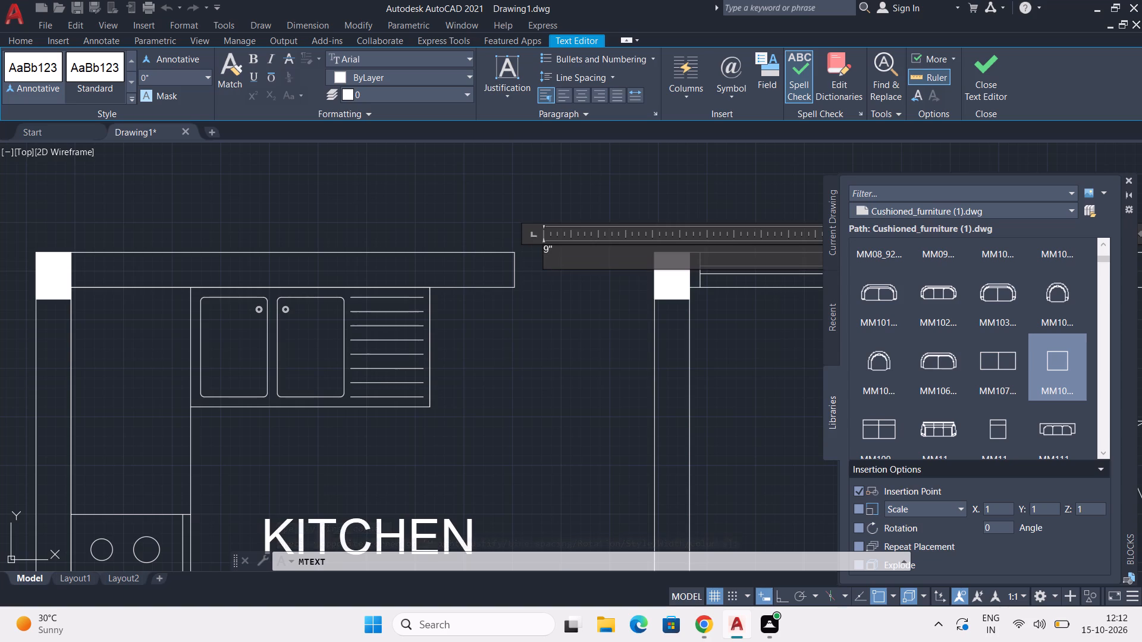
pyautogui.press('BackSpace')
pyautogui.press('BackSpace')
pyautogui.press('BackSpace')
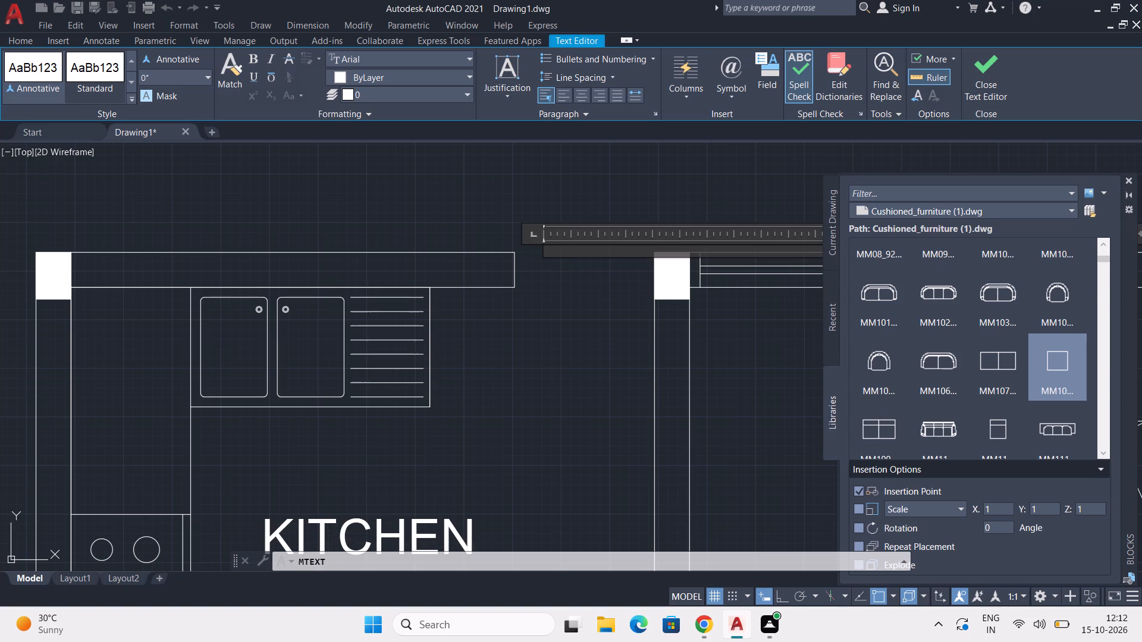
pyautogui.press('d')
# Set the text height of the D label to 9" and finish the text.
pyautogui.doubleClick(570, 253)
pyautogui.click(176, 76)
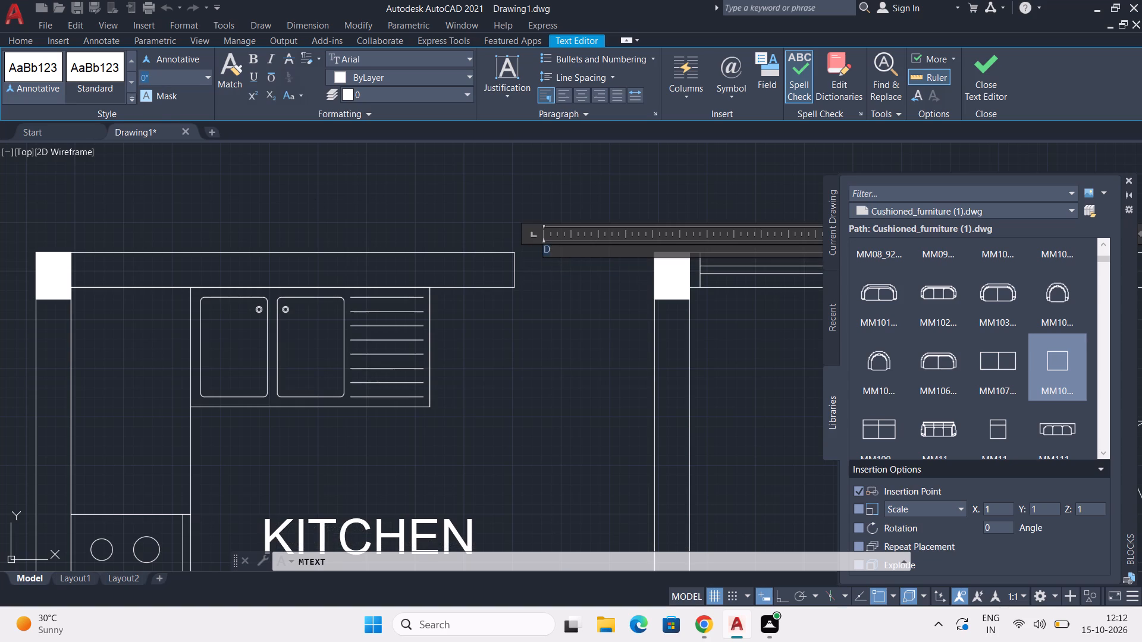
pyautogui.write('9"')
pyautogui.press('Return')
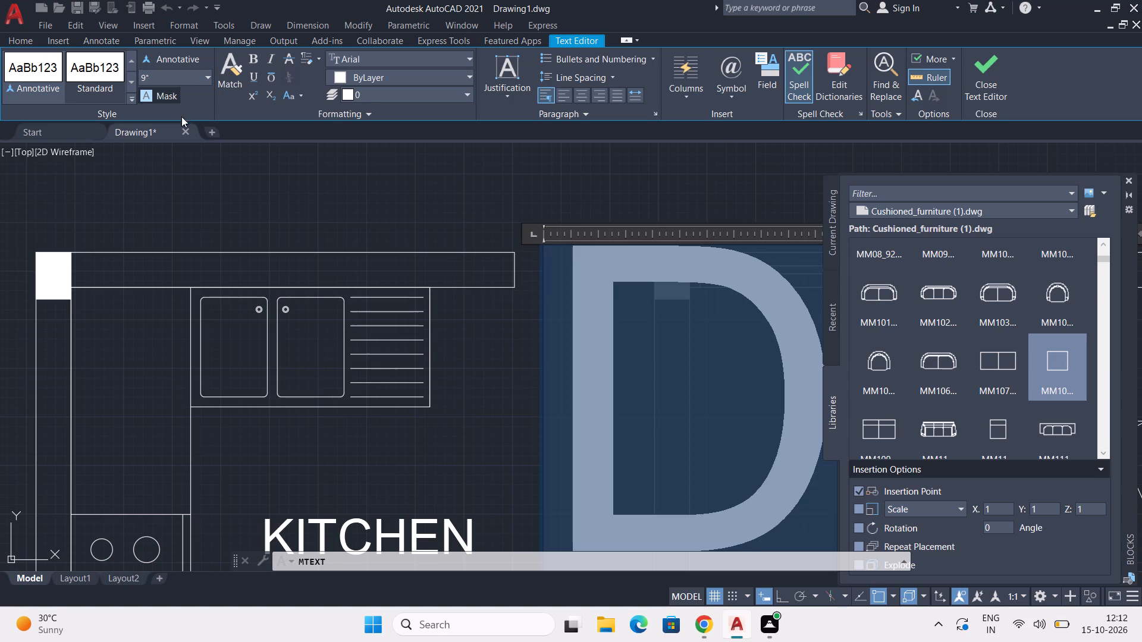
pyautogui.click(270, 184)
# Move the D label to align with the outer wall, nearer the middle of the opening beside the kitchen sink.
pyautogui.moveTo(409, 408); pyautogui.dragTo(409, 405, button='middle')
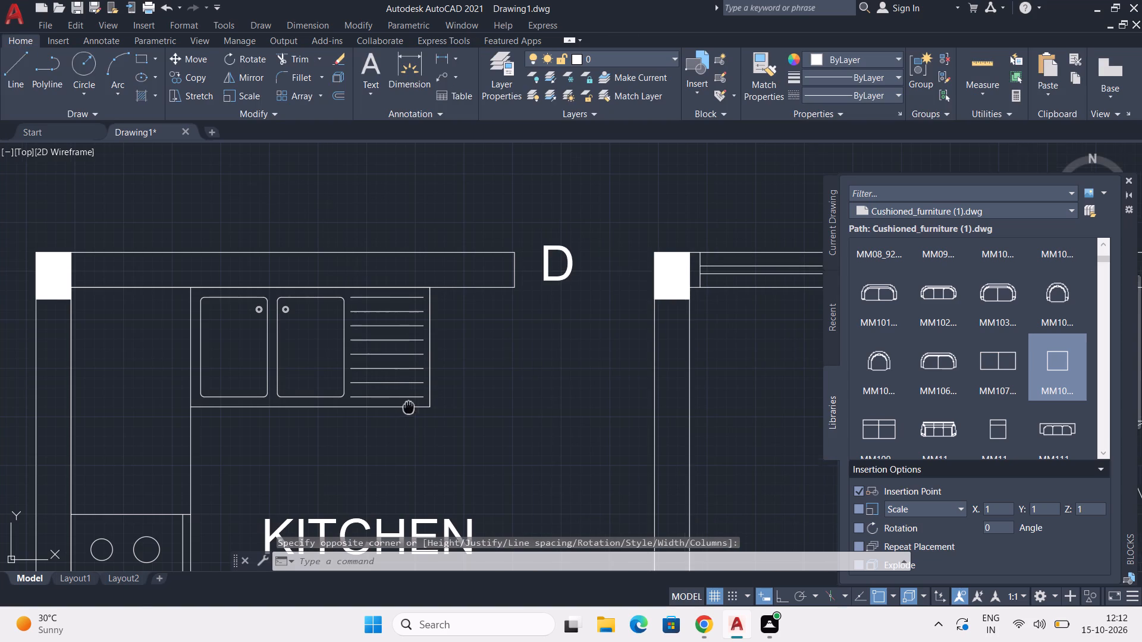
pyautogui.moveTo(409, 405); pyautogui.dragTo(387, 389, button='middle')
pyautogui.click(529, 231)
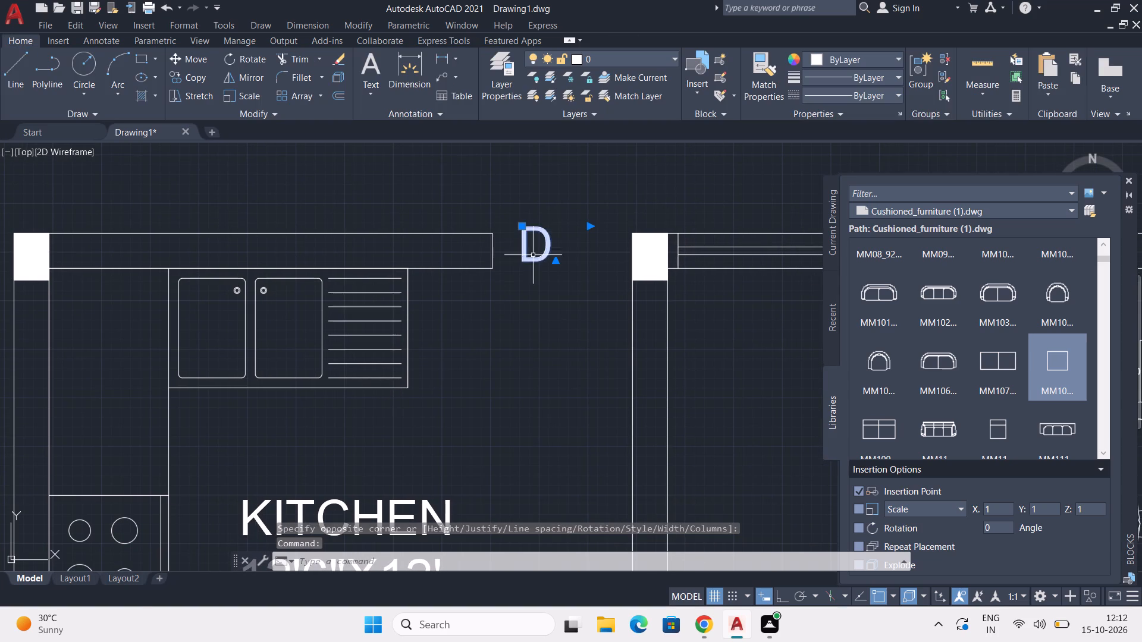
pyautogui.moveTo(537, 306); pyautogui.dragTo(530, 284, button='middle')
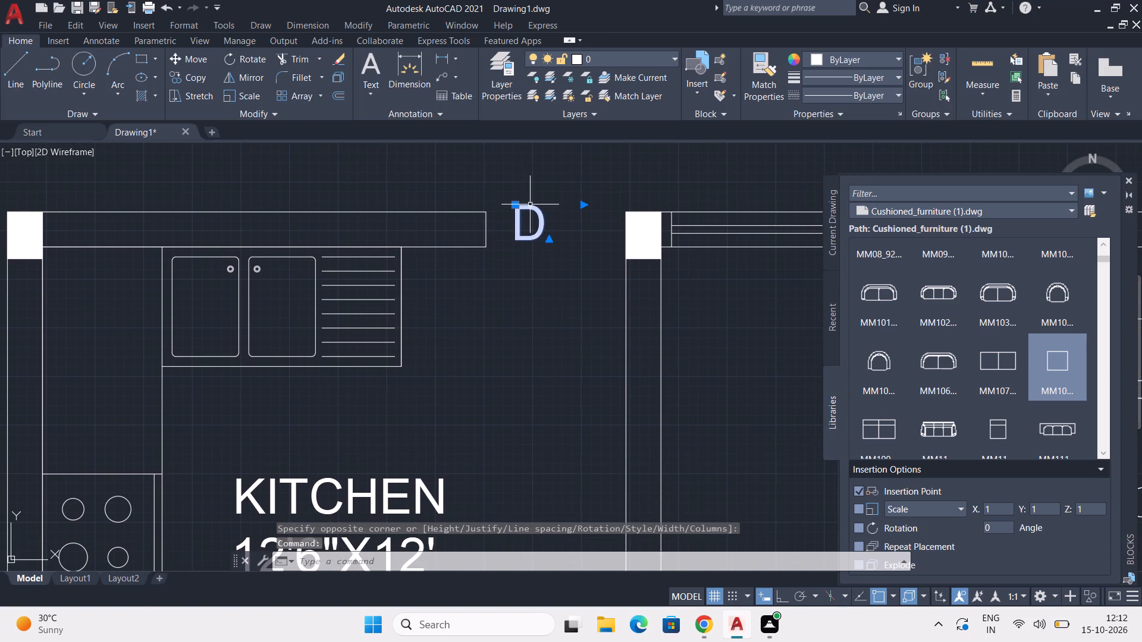
pyautogui.moveTo(526, 221); pyautogui.dragTo(546, 228)
pyautogui.moveTo(522, 224); pyautogui.dragTo(534, 232)
pyautogui.scroll(-1, 539, 301)
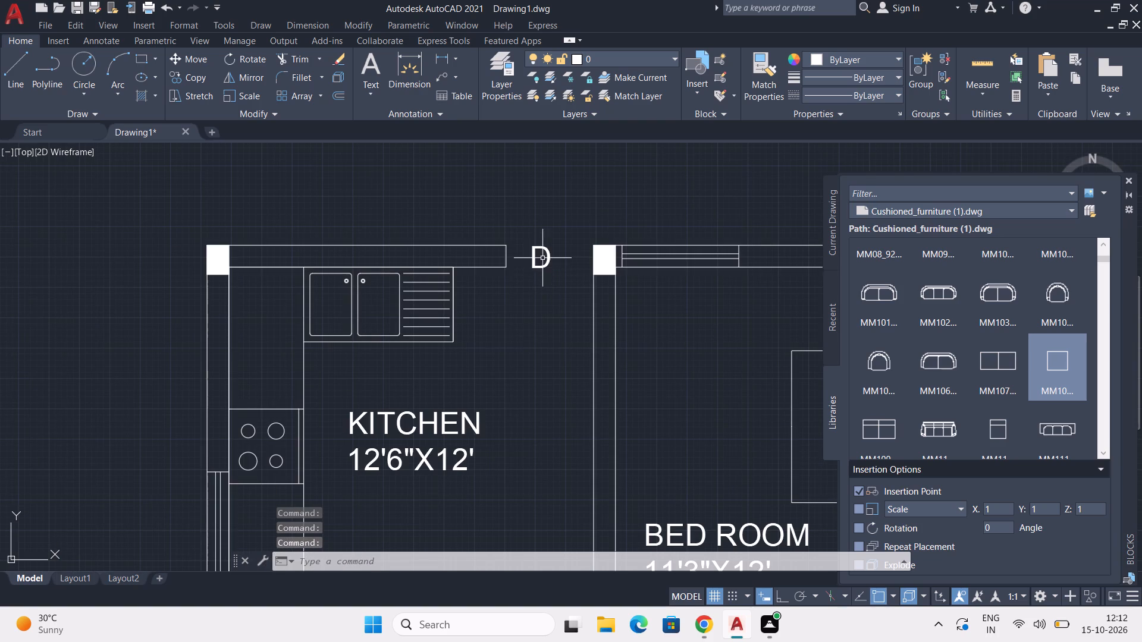
# Copy the D label into the wall opening between the kitchen and the dining room.
pyautogui.click(544, 250)
pyautogui.moveTo(537, 351); pyautogui.dragTo(540, 320, button='middle')
pyautogui.press('c')
pyautogui.press('o')
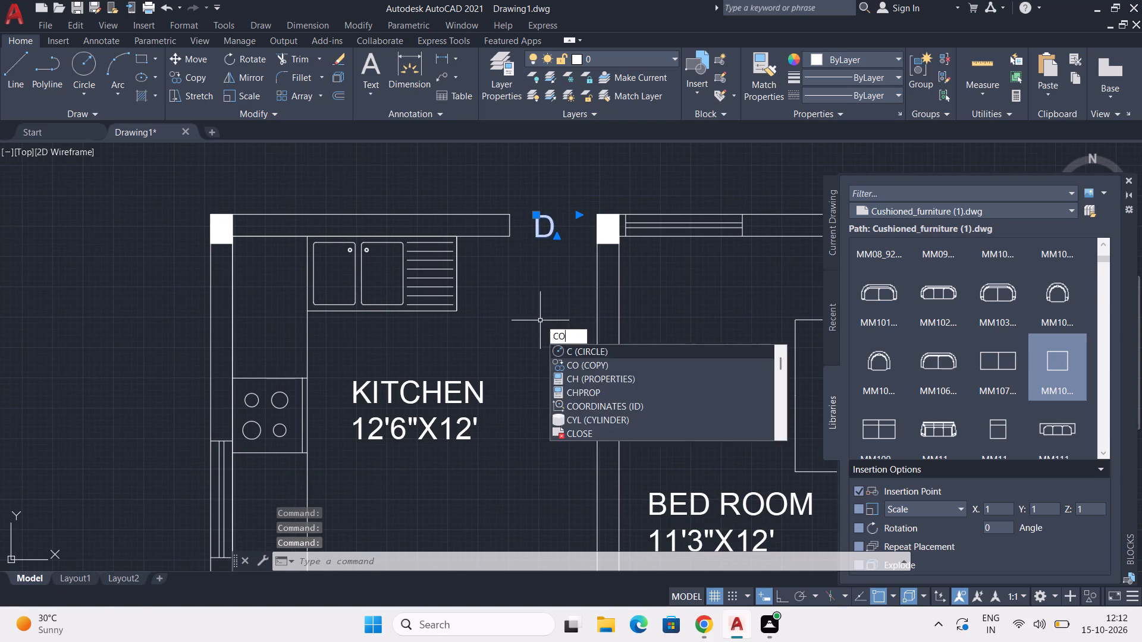
pyautogui.press('Return')
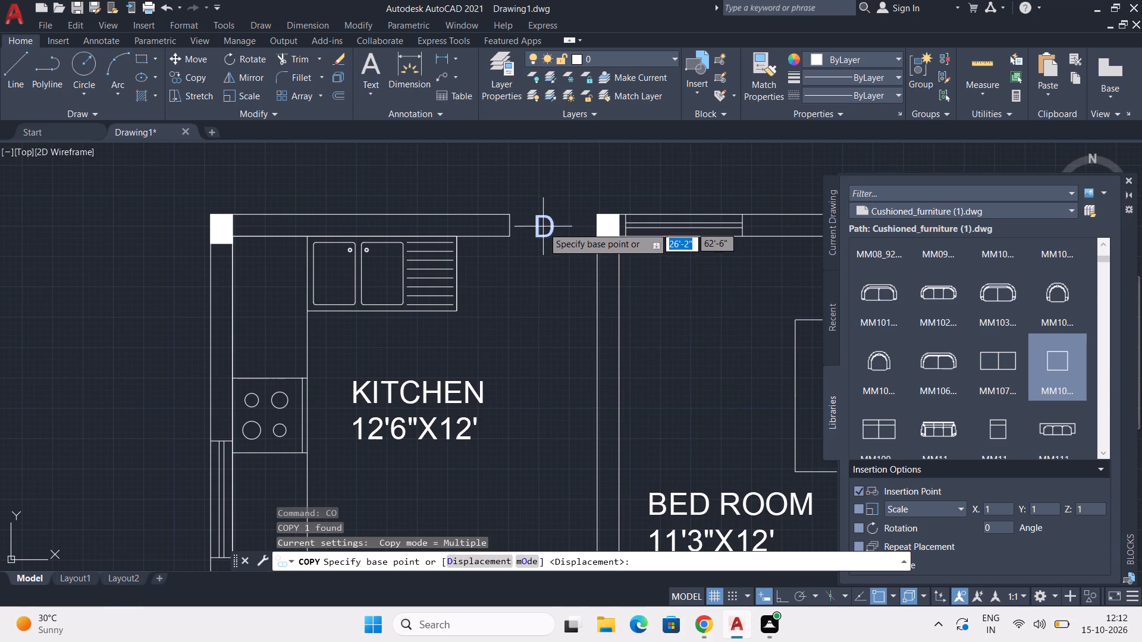
pyautogui.click(543, 228)
pyautogui.moveTo(476, 363); pyautogui.dragTo(490, 263, button='middle')
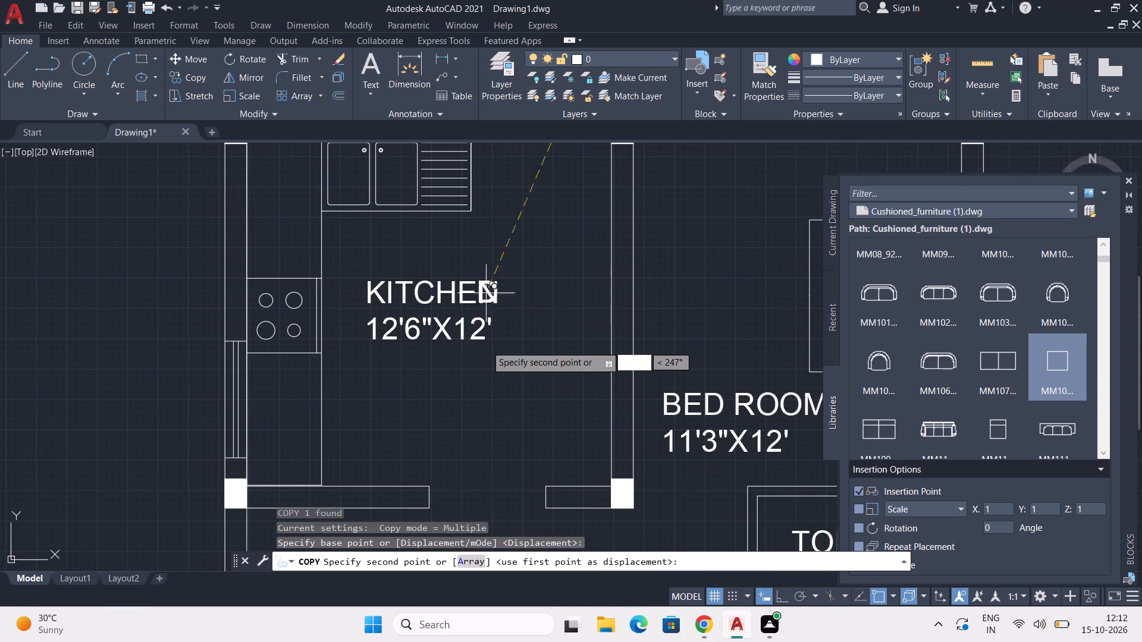
pyautogui.moveTo(485, 364); pyautogui.dragTo(520, 292, button='middle')
pyautogui.moveTo(513, 352); pyautogui.dragTo(547, 316, button='middle')
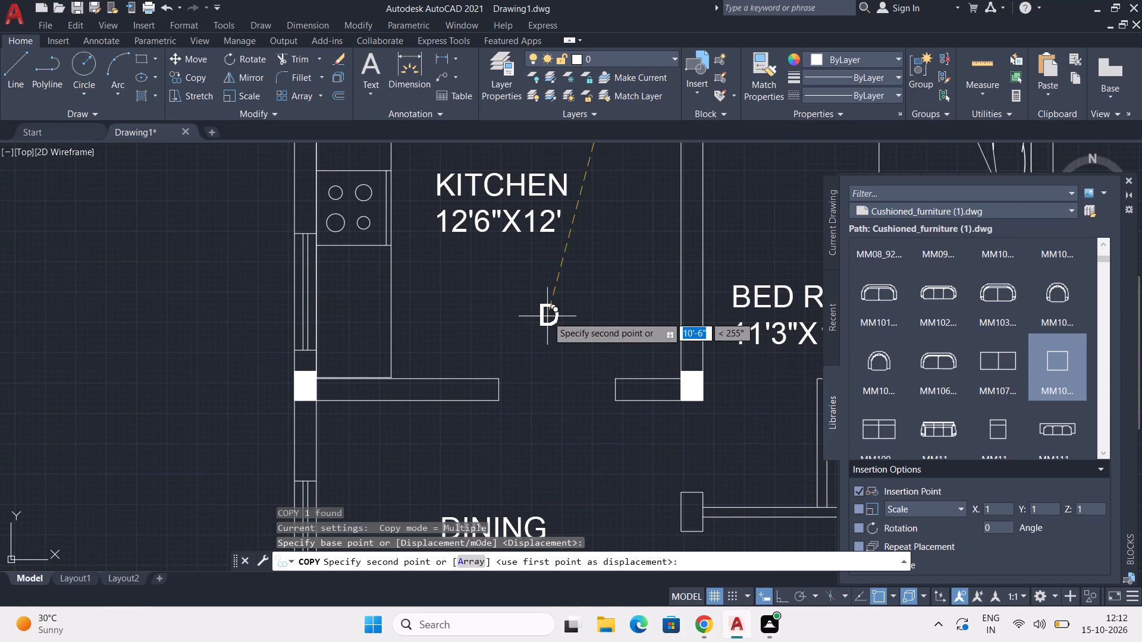
pyautogui.moveTo(556, 406); pyautogui.dragTo(536, 353, button='middle')
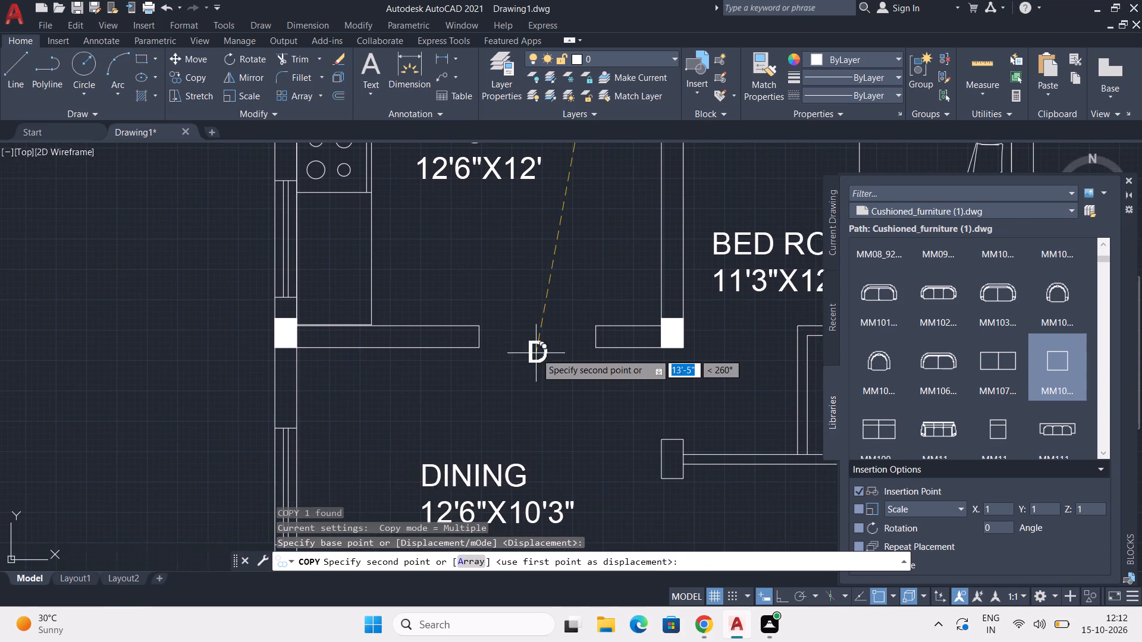
pyautogui.scroll(2, 536, 353)
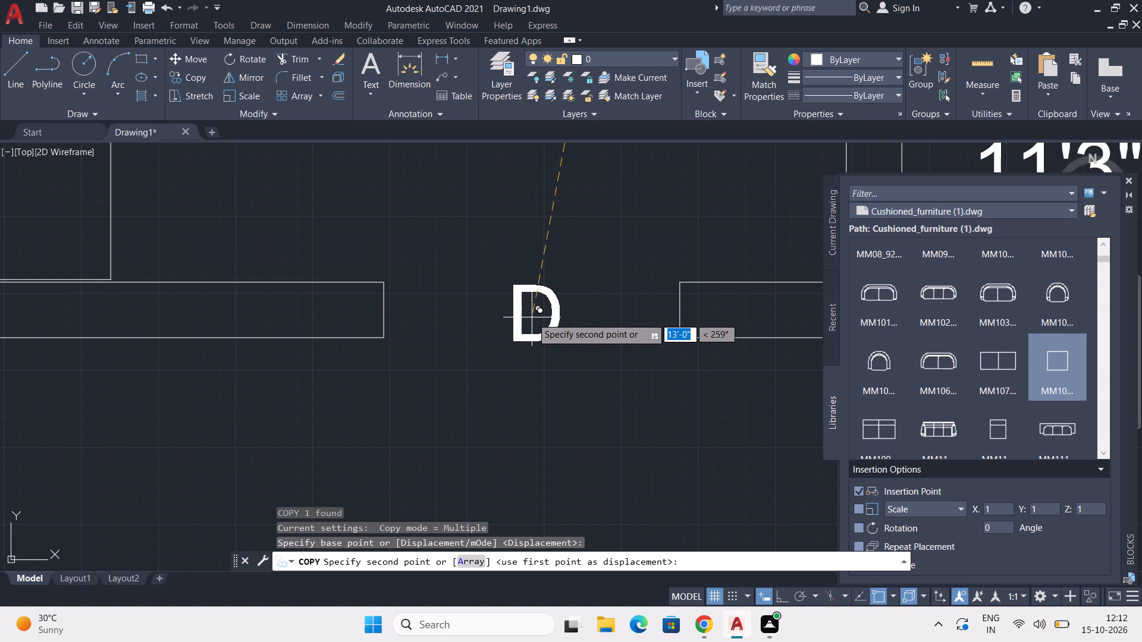
pyautogui.click(532, 313)
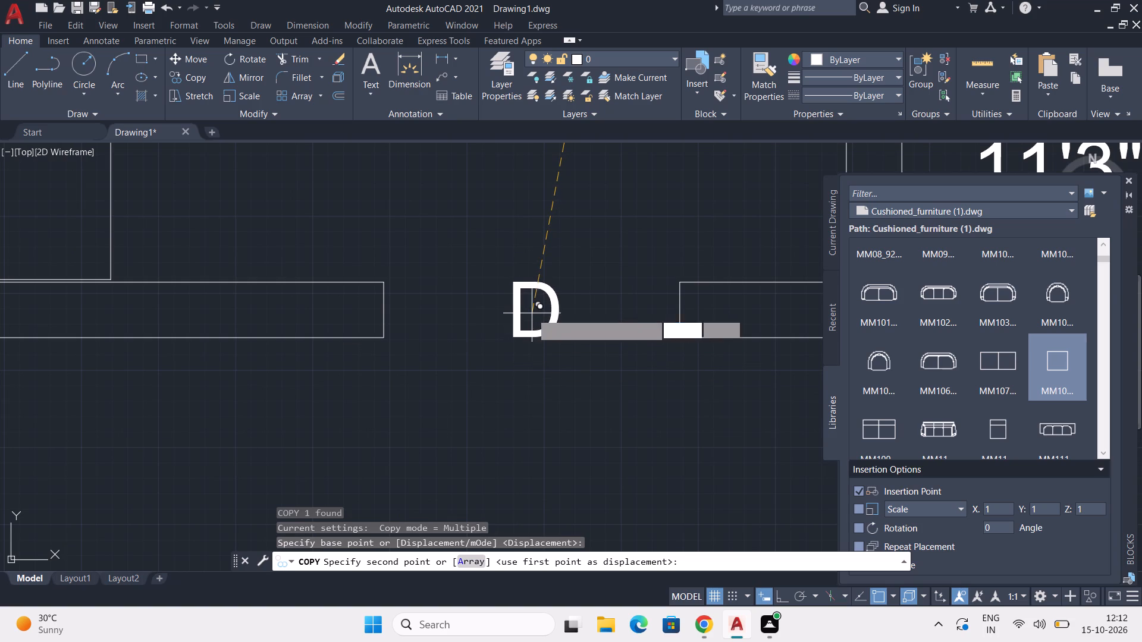
# Place two more D copies in the dining room's side openings, one toward the 7'X4' toilet and one toward the pooja room.
pyautogui.scroll(-3, 551, 353)
pyautogui.moveTo(563, 404); pyautogui.dragTo(528, 300, button='middle')
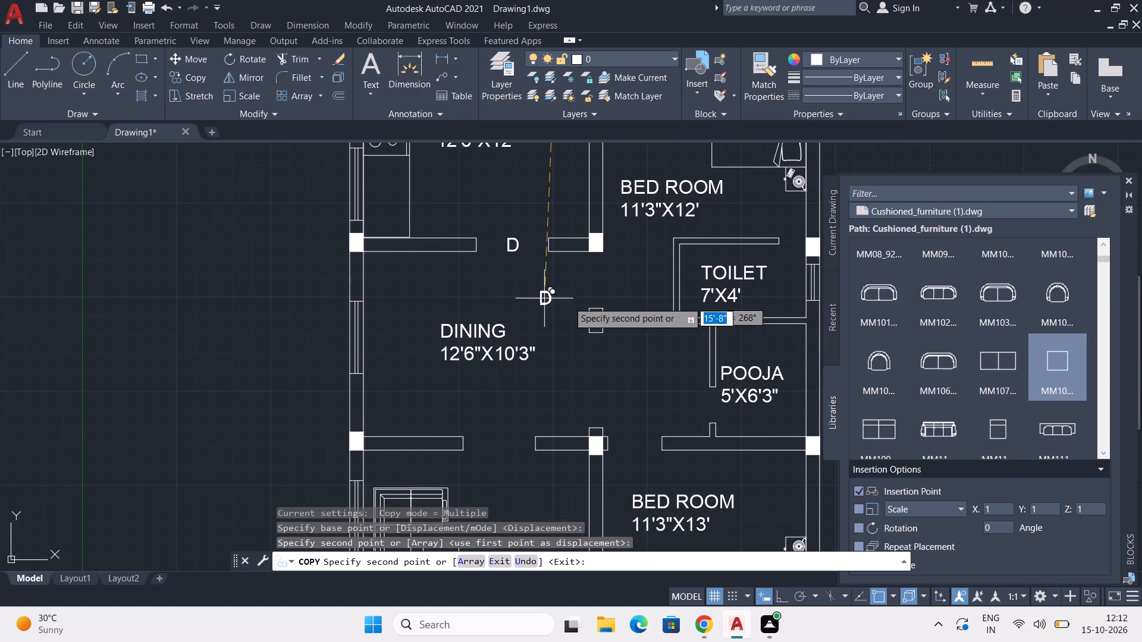
pyautogui.scroll(1, 609, 276)
pyautogui.click(583, 284)
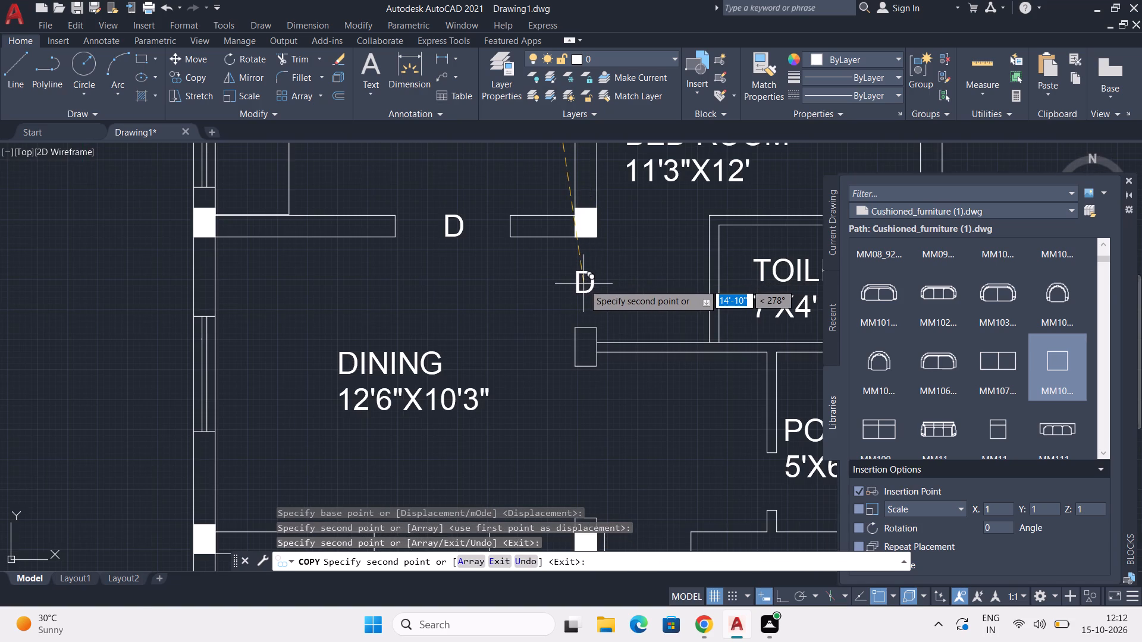
pyautogui.moveTo(598, 396); pyautogui.dragTo(607, 332, button='middle')
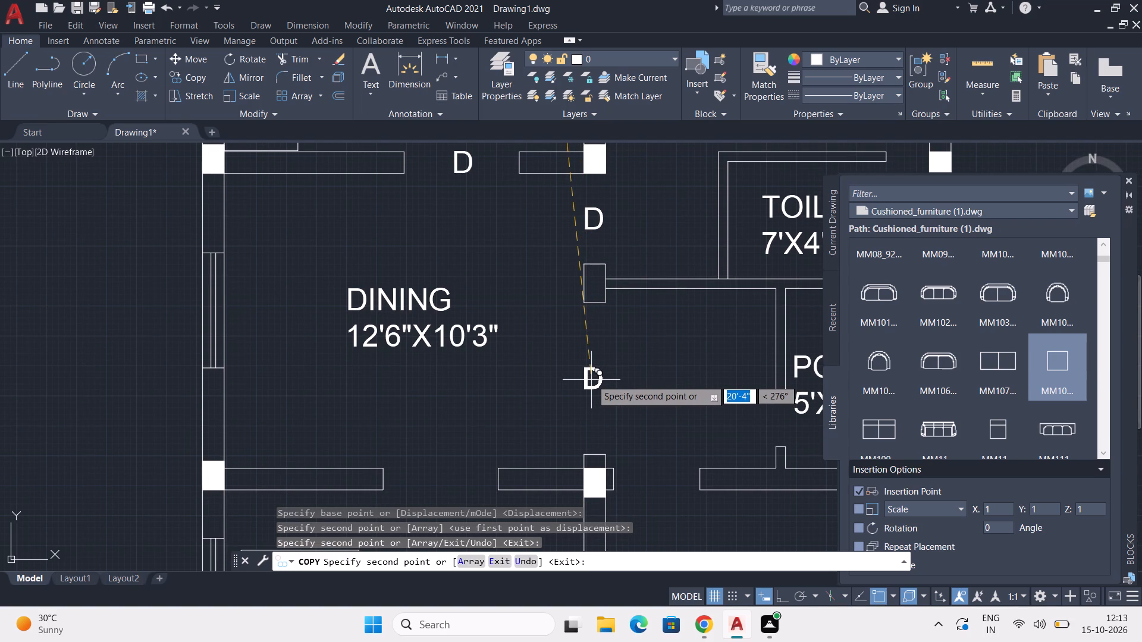
pyautogui.click(591, 376)
# Place another D copy in the wall opening between the dining room and the living room.
pyautogui.scroll(-1, 591, 376)
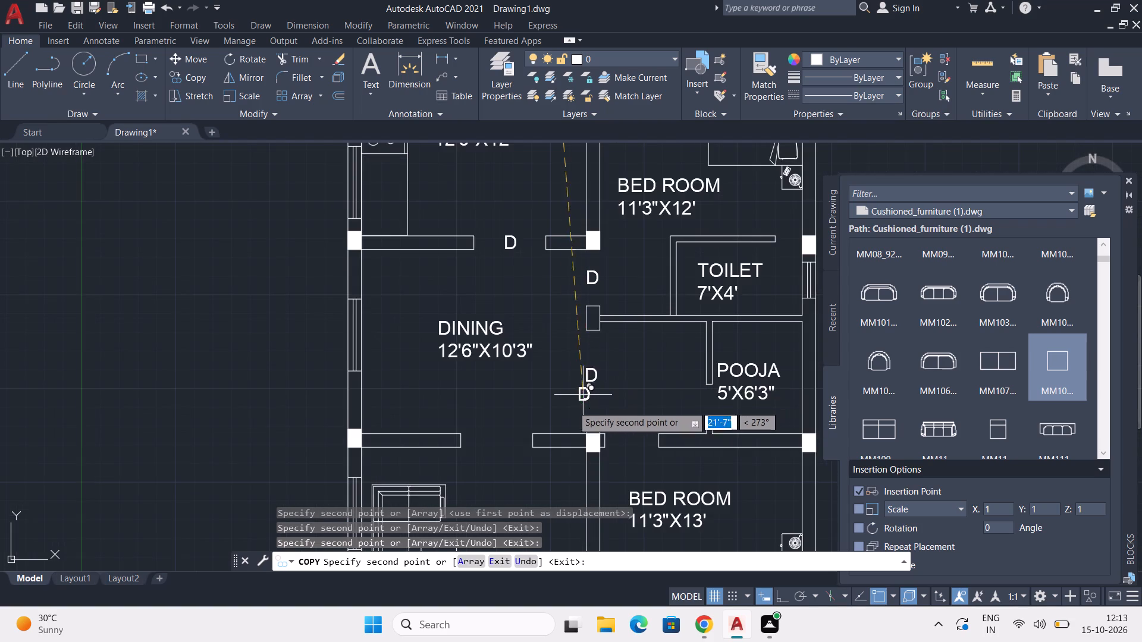
pyautogui.moveTo(566, 411); pyautogui.dragTo(537, 344, button='middle')
pyautogui.scroll(-2, 542, 339)
pyautogui.moveTo(545, 360); pyautogui.dragTo(576, 288, button='middle')
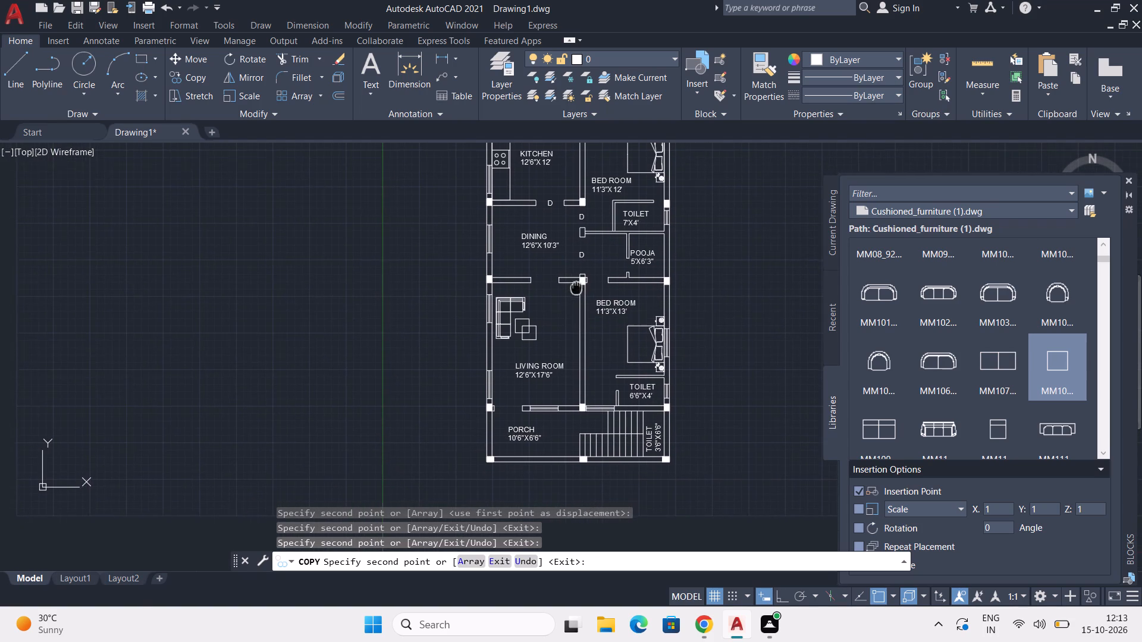
pyautogui.moveTo(565, 365); pyautogui.dragTo(588, 331, button='middle')
pyautogui.scroll(2, 574, 248)
pyautogui.moveTo(564, 256); pyautogui.dragTo(586, 295, button='middle')
pyautogui.scroll(1, 580, 292)
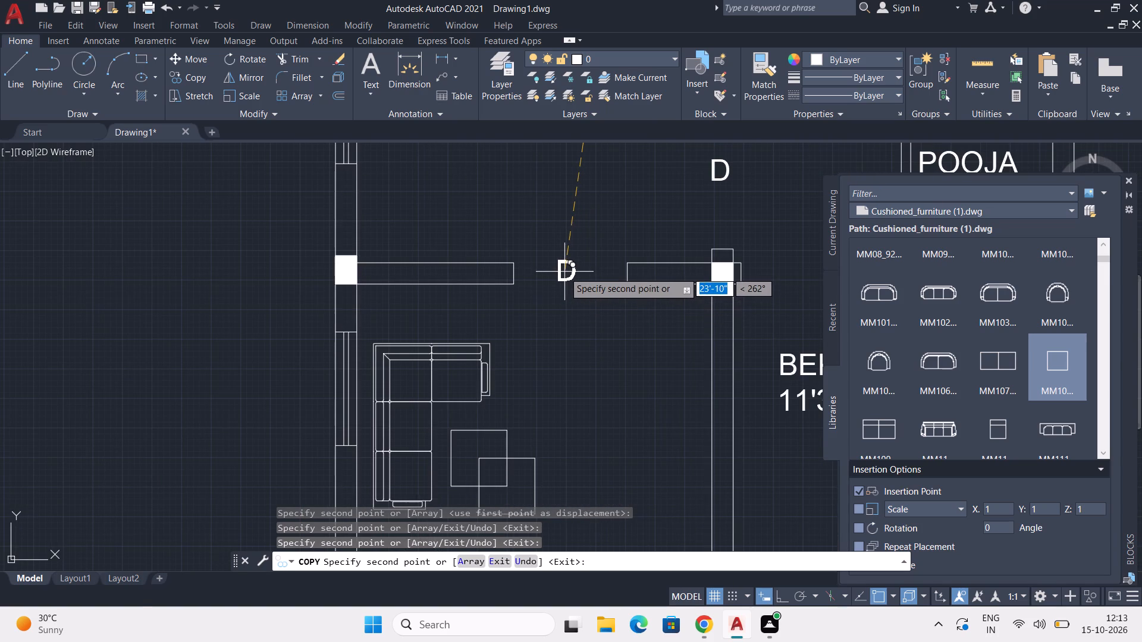
pyautogui.click(564, 272)
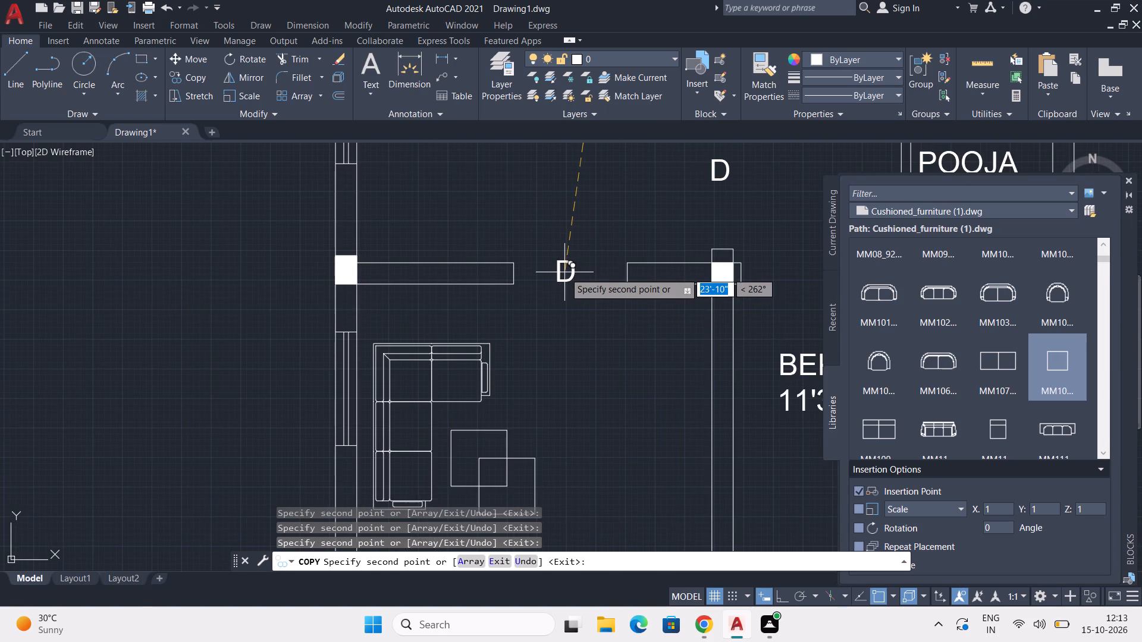
# Place another D copy in the wall opening between the living room and the porch.
pyautogui.scroll(-2, 576, 292)
pyautogui.moveTo(582, 348); pyautogui.dragTo(597, 310, button='middle')
pyautogui.moveTo(557, 398); pyautogui.dragTo(572, 358, button='middle')
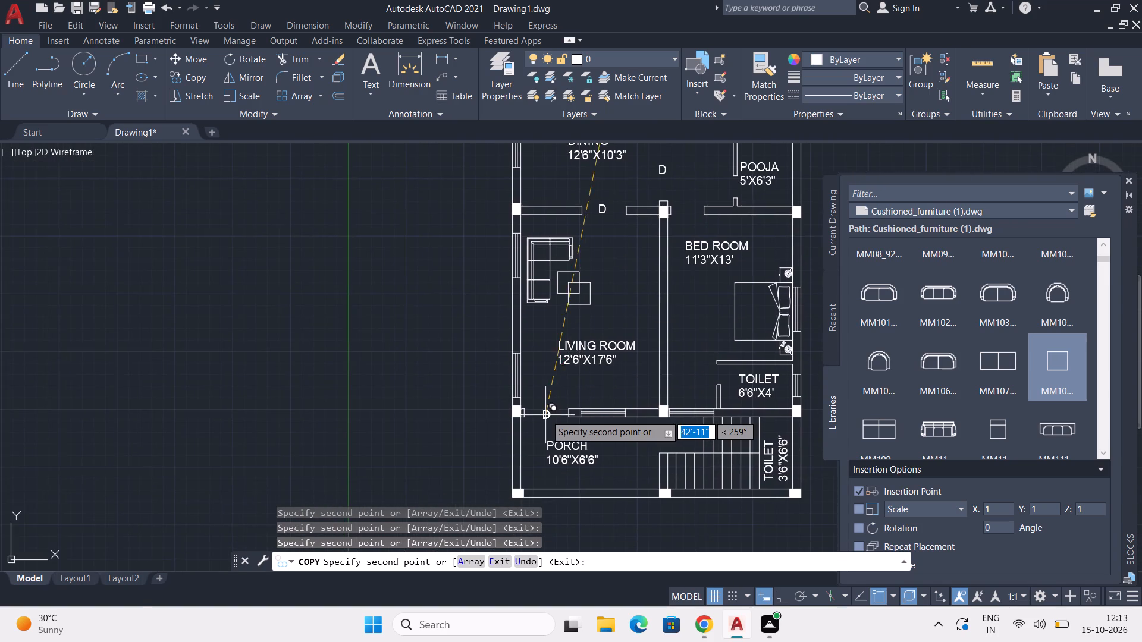
pyautogui.scroll(3, 545, 414)
pyautogui.moveTo(545, 414); pyautogui.dragTo(562, 360, button='middle')
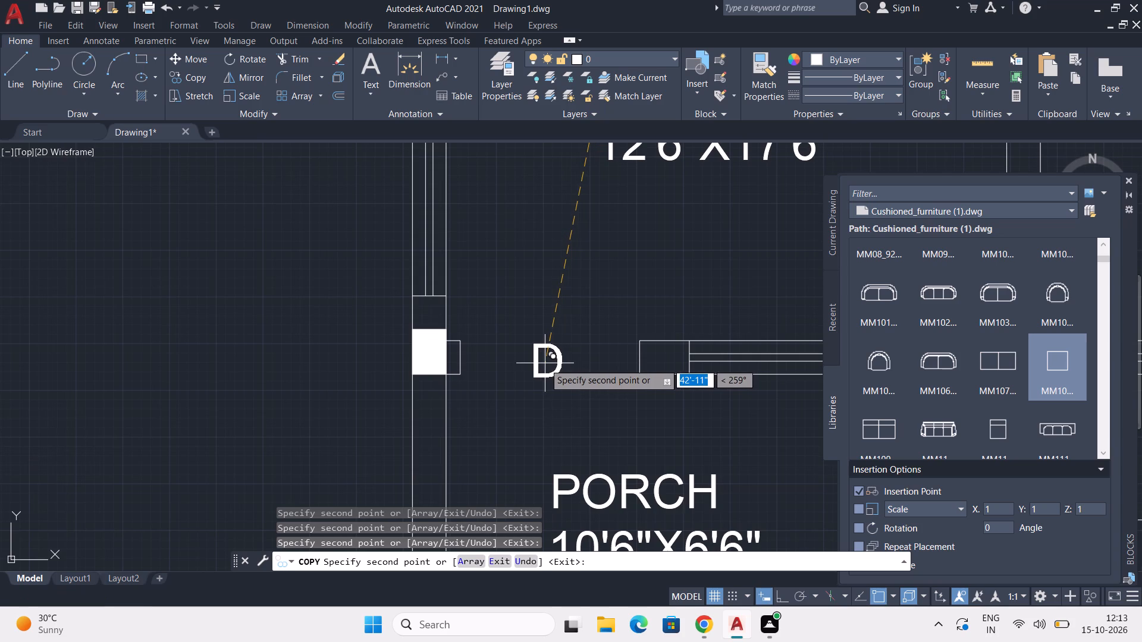
pyautogui.click(548, 360)
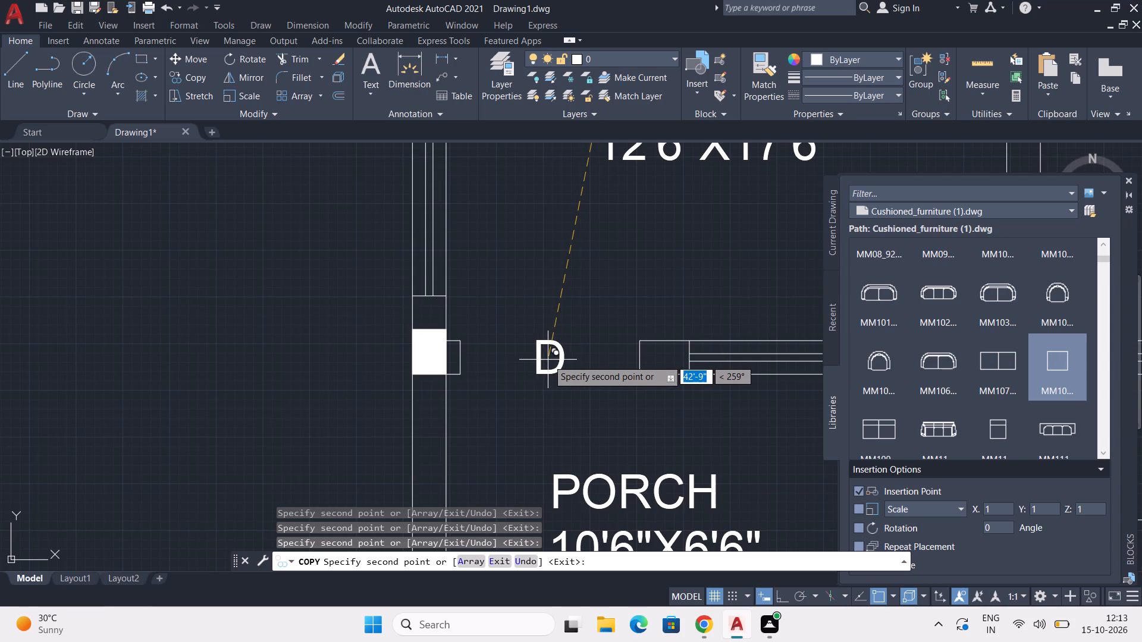
# Place two more D copies, one in the 11'3"X13' bedroom's upper wall opening and one in the pooja room's door opening.
pyautogui.scroll(-3, 564, 338)
pyautogui.moveTo(581, 359); pyautogui.dragTo(441, 380, button='middle')
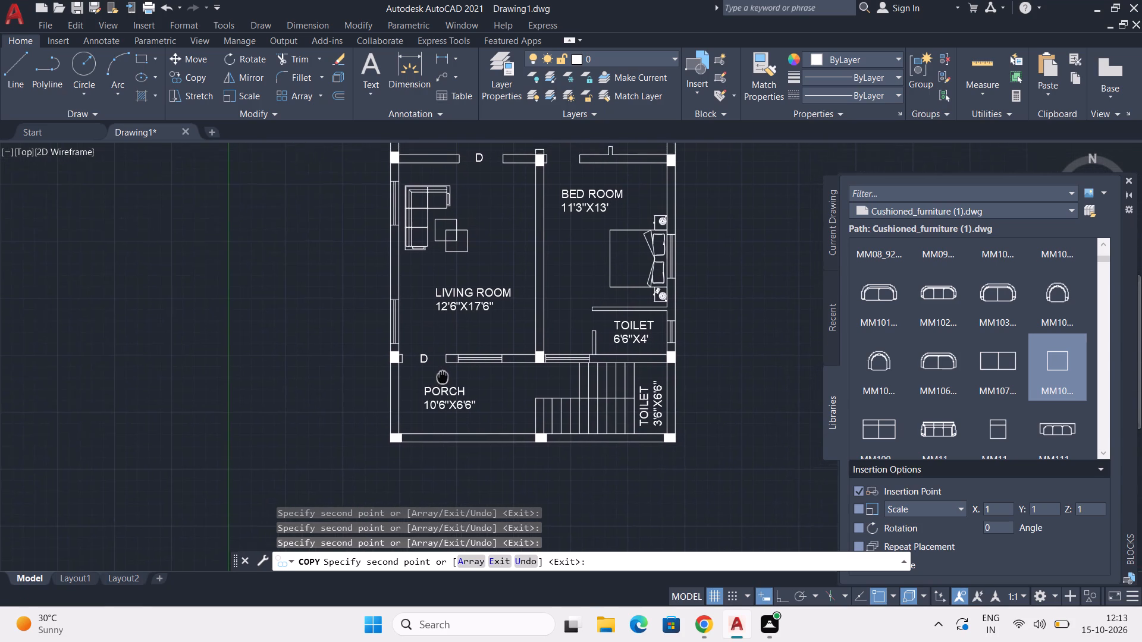
pyautogui.moveTo(441, 380); pyautogui.dragTo(437, 405, button='middle')
pyautogui.moveTo(481, 336); pyautogui.dragTo(476, 392, button='middle')
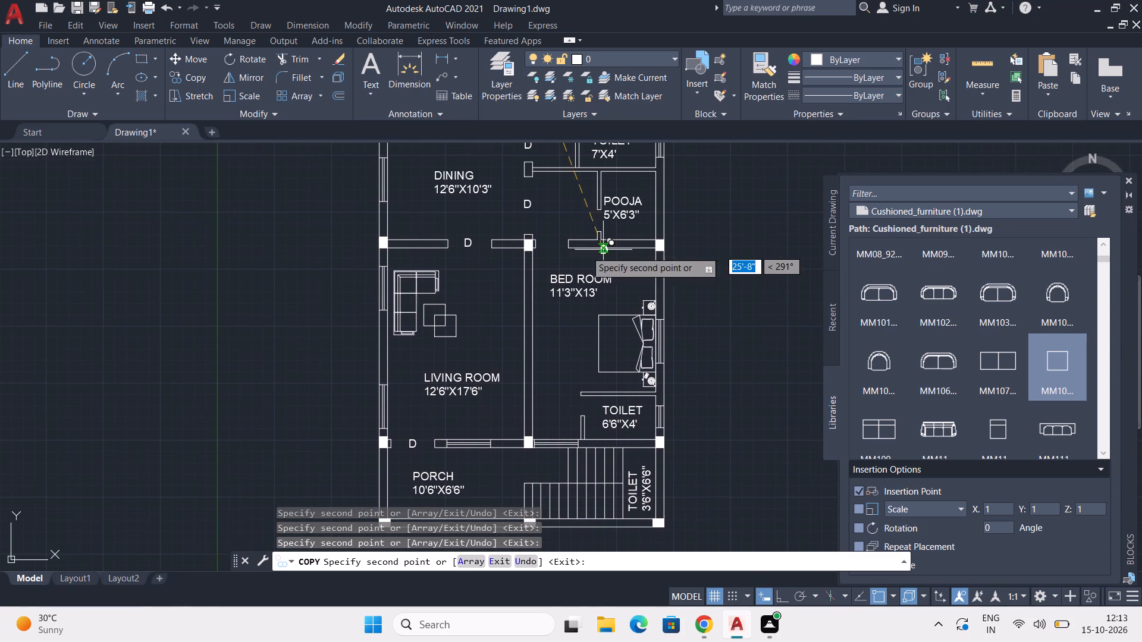
pyautogui.scroll(2, 559, 257)
pyautogui.moveTo(516, 260); pyautogui.dragTo(517, 339, button='middle')
pyautogui.scroll(1, 525, 318)
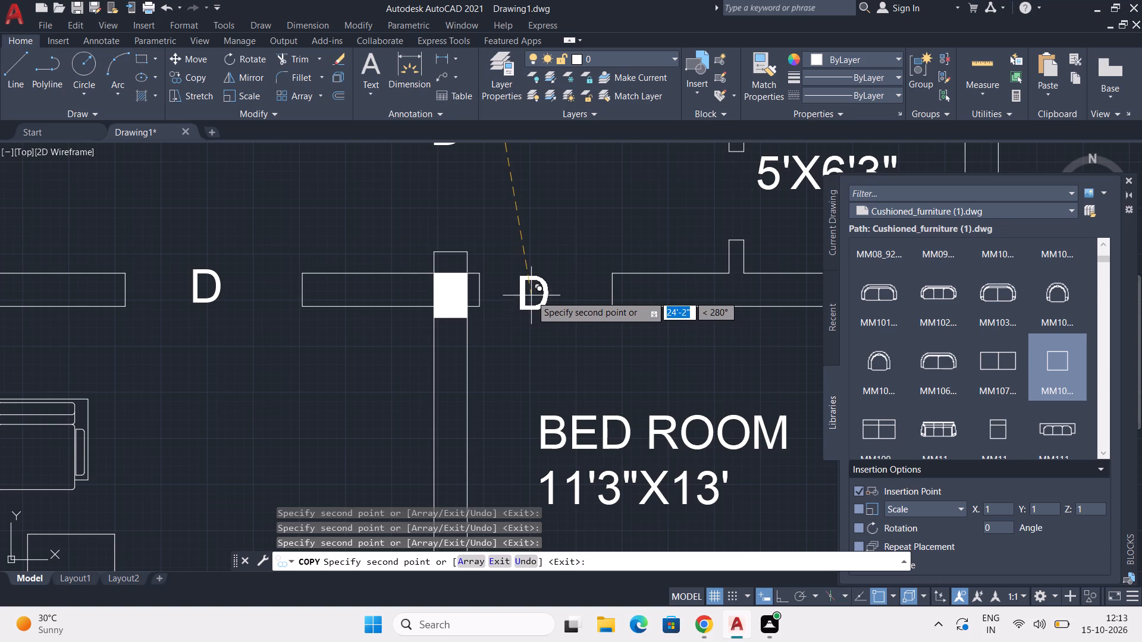
pyautogui.click(539, 290)
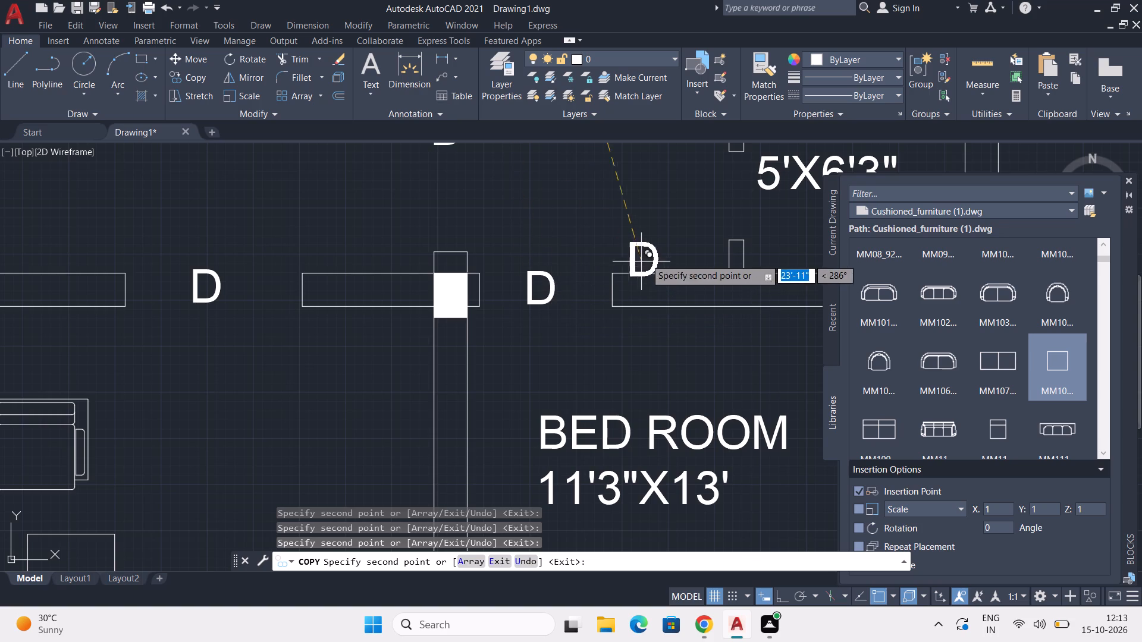
pyautogui.moveTo(657, 257); pyautogui.dragTo(664, 319, button='middle')
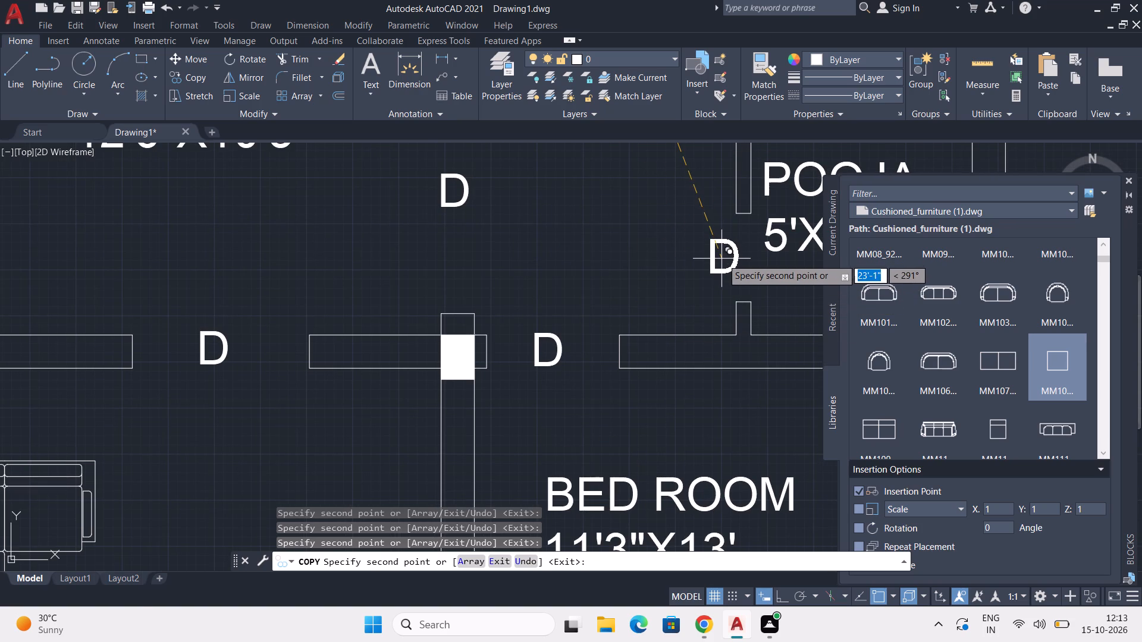
pyautogui.click(723, 259)
# Place another D copy in the 7'X4' toilet's door opening, at the end of its upper wall.
pyautogui.scroll(-1, 706, 266)
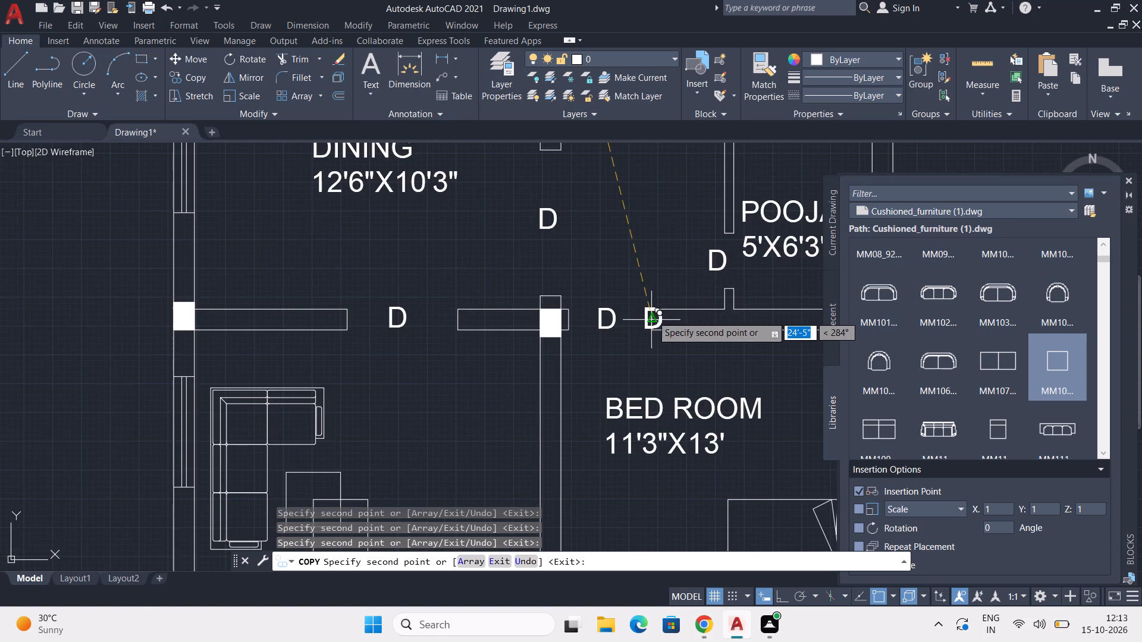
pyautogui.scroll(-1, 652, 316)
pyautogui.moveTo(613, 355); pyautogui.dragTo(600, 501, button='middle')
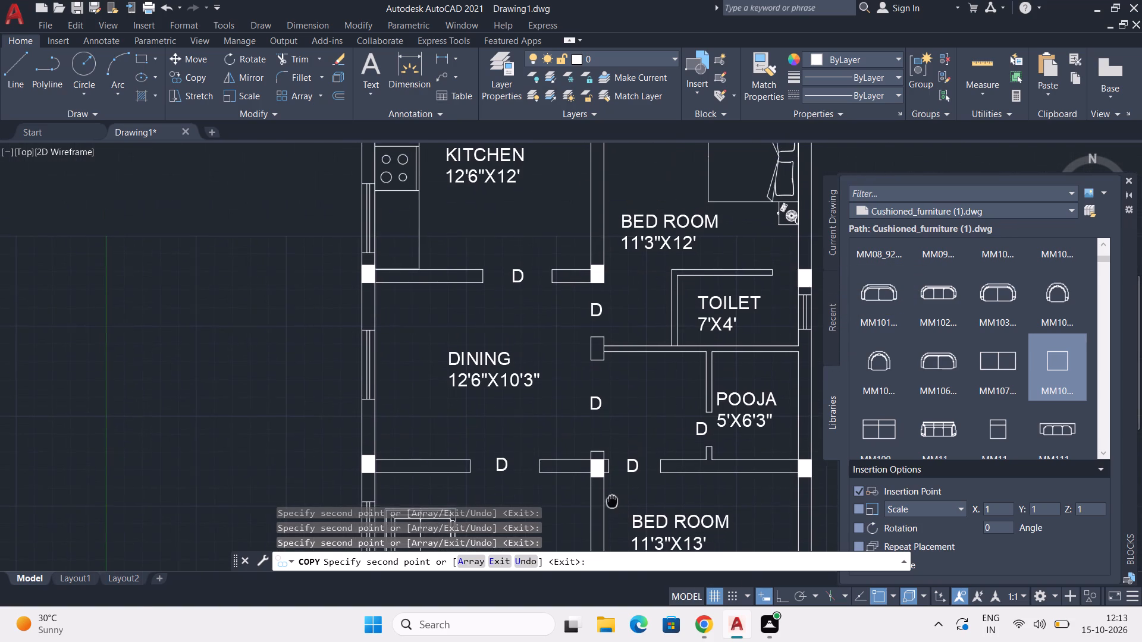
pyautogui.moveTo(600, 501); pyautogui.dragTo(588, 479, button='middle')
pyautogui.moveTo(688, 386); pyautogui.dragTo(660, 409, button='middle')
pyautogui.scroll(2, 693, 275)
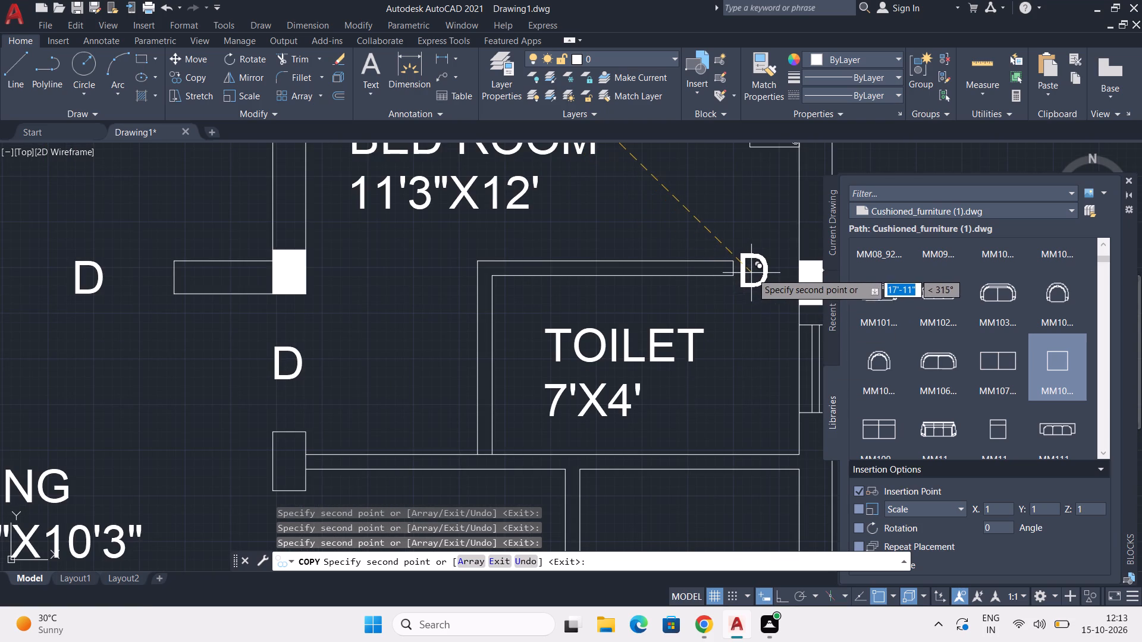
pyautogui.click(761, 272)
# Place a last D copy outside the living room's outer wall, beside the window nearest the porch.
pyautogui.scroll(-3, 758, 300)
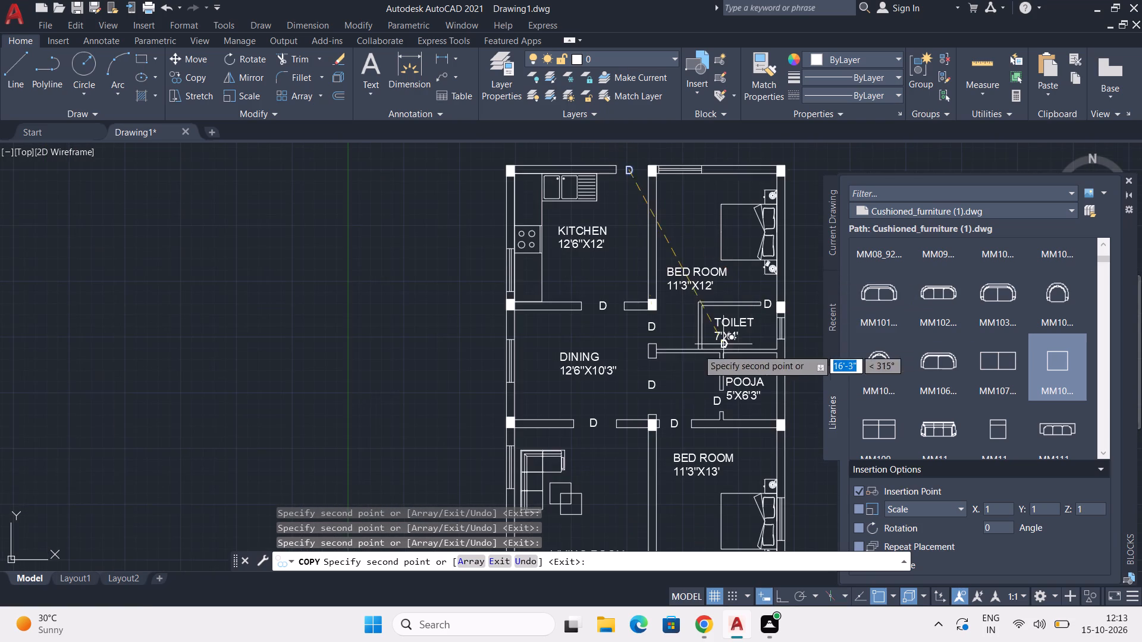
pyautogui.moveTo(630, 376); pyautogui.dragTo(679, 289, button='middle')
pyautogui.moveTo(614, 410); pyautogui.dragTo(639, 314, button='middle')
pyautogui.moveTo(582, 373); pyautogui.dragTo(611, 332, button='middle')
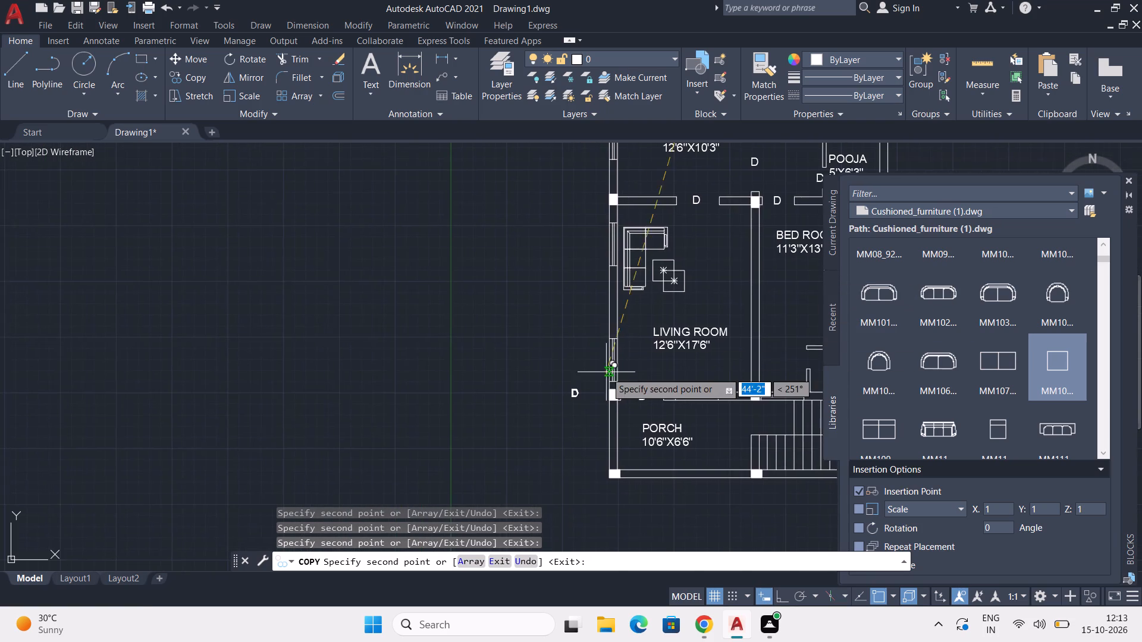
pyautogui.scroll(2, 604, 373)
pyautogui.moveTo(604, 373); pyautogui.dragTo(613, 332, button='middle')
pyautogui.scroll(1, 611, 331)
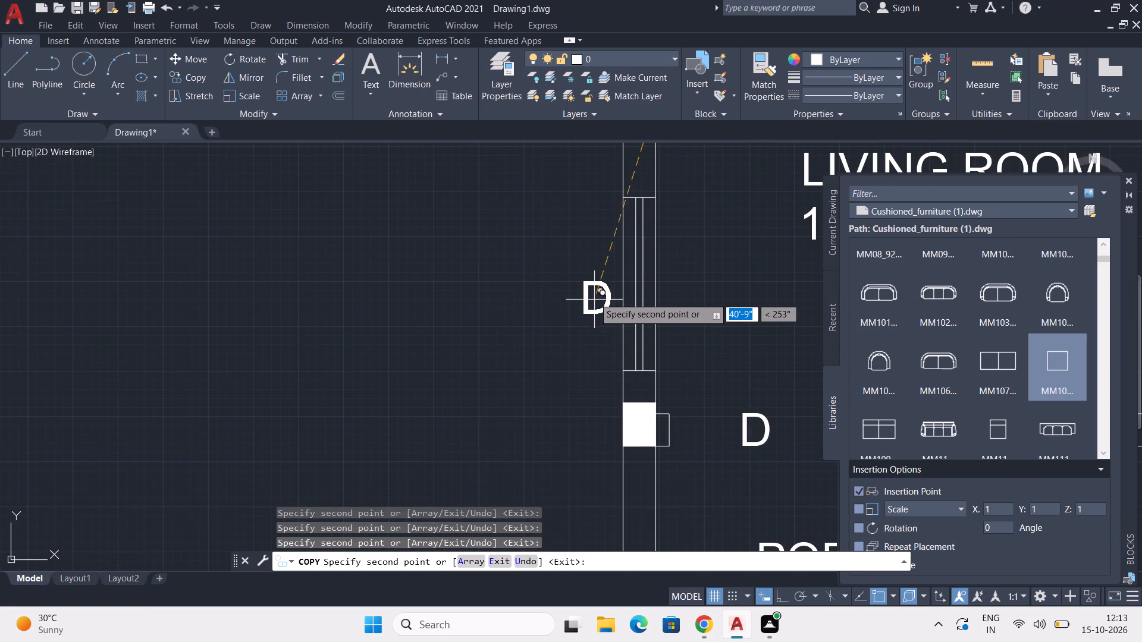
pyautogui.click(592, 290)
pyautogui.press('Escape')
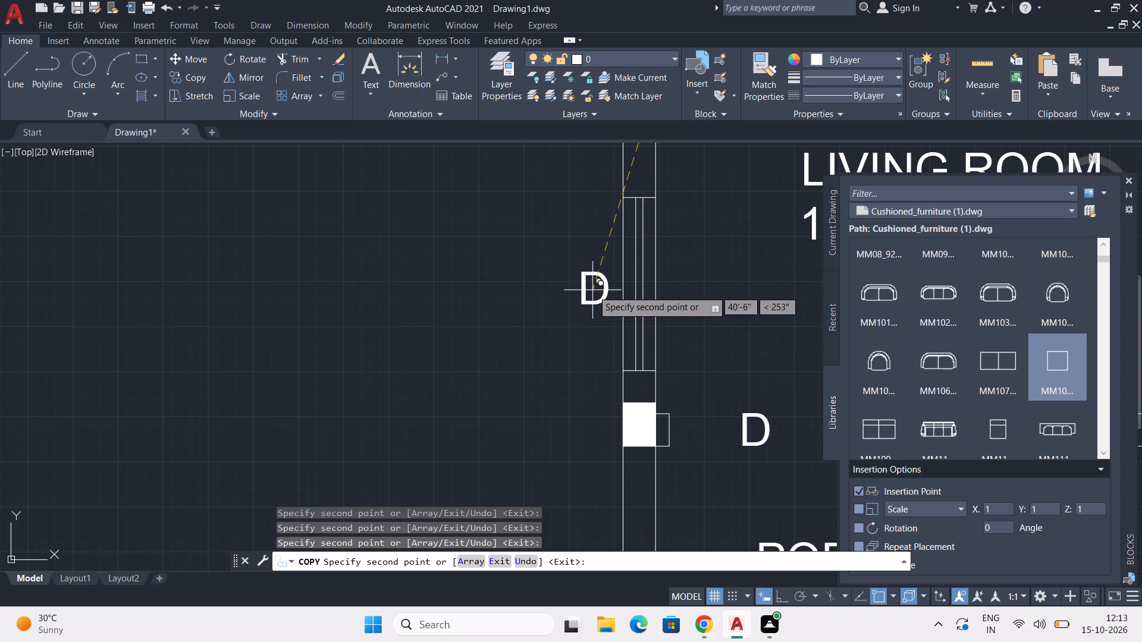
# Change the D label in the opening between the living room and the porch to MD.
pyautogui.scroll(-2, 610, 331)
pyautogui.moveTo(619, 363); pyautogui.dragTo(362, 342, button='middle')
pyautogui.moveTo(413, 363); pyautogui.dragTo(419, 322, button='middle')
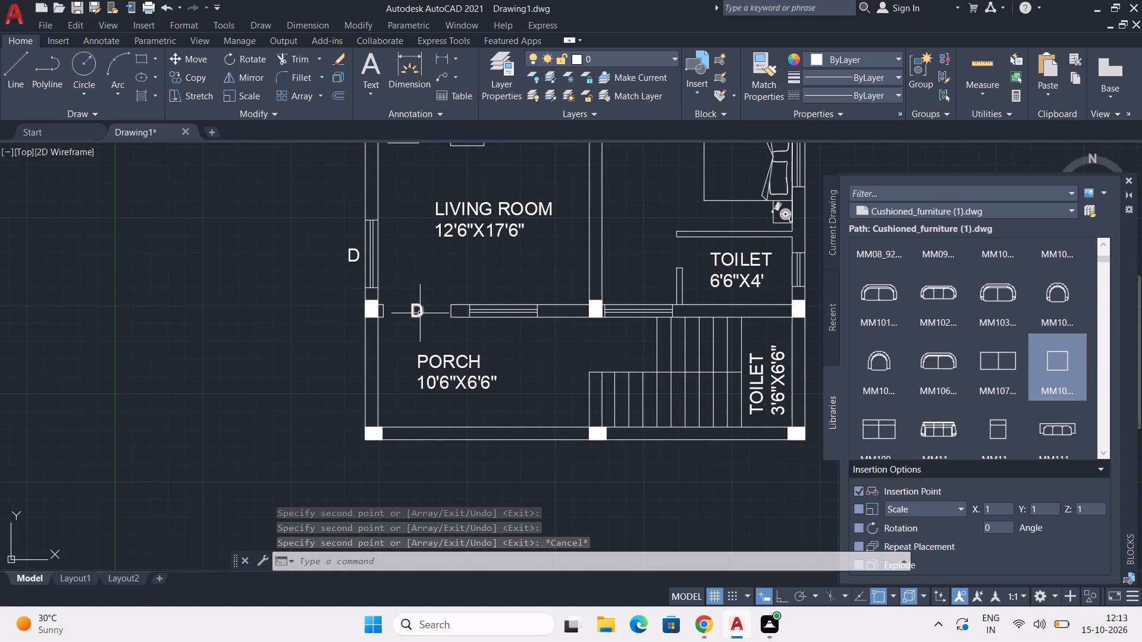
pyautogui.doubleClick(421, 313)
pyautogui.click(426, 322)
pyautogui.click(426, 322)
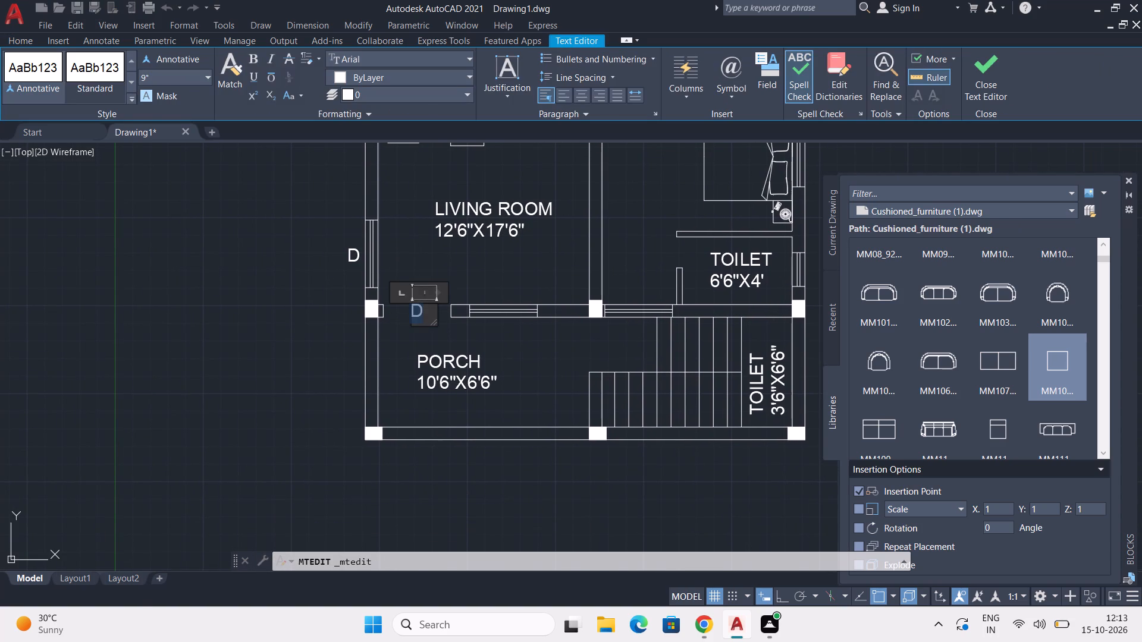
pyautogui.write('MD')
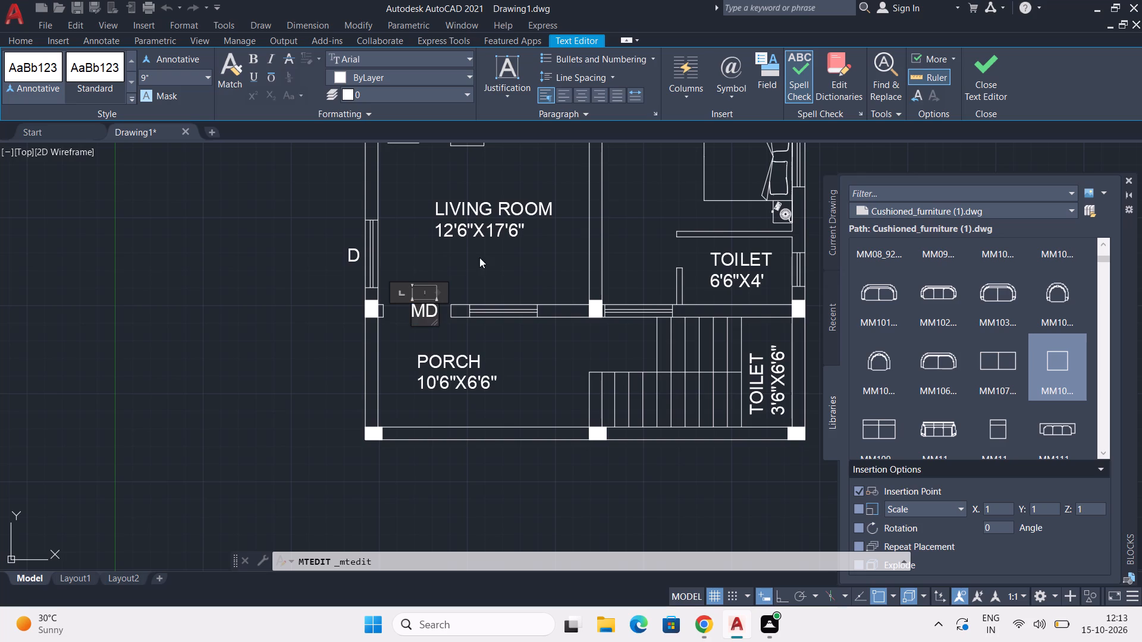
pyautogui.click(489, 256)
# Change the D label in the opening between the dining room and the living room to A/O.
pyautogui.moveTo(529, 303); pyautogui.dragTo(387, 358, button='middle')
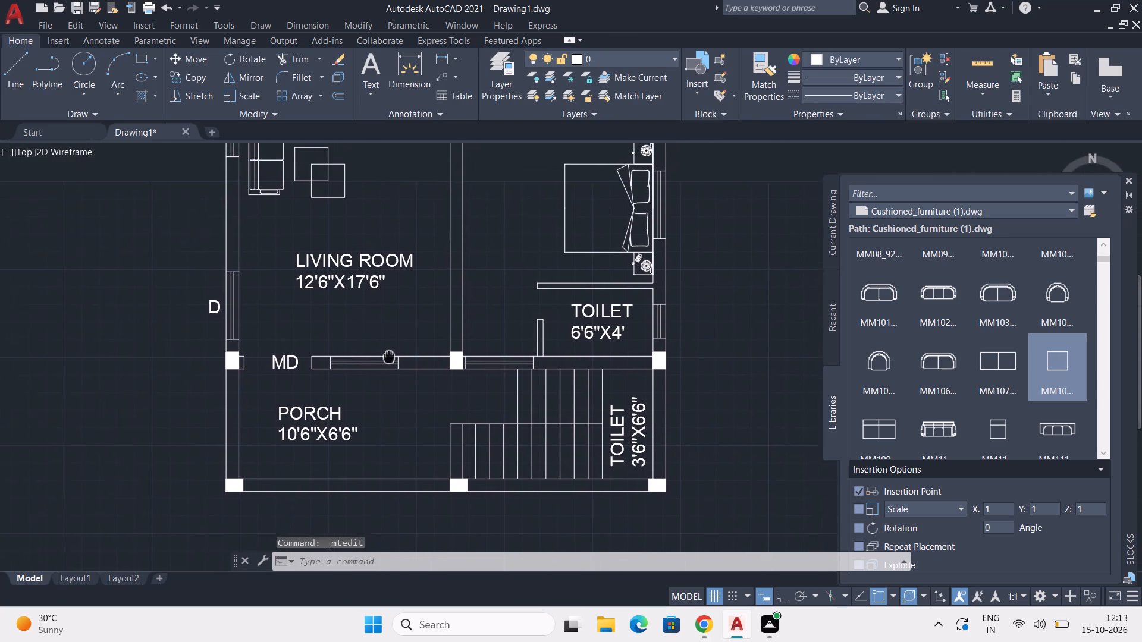
pyautogui.moveTo(387, 358); pyautogui.dragTo(375, 384, button='middle')
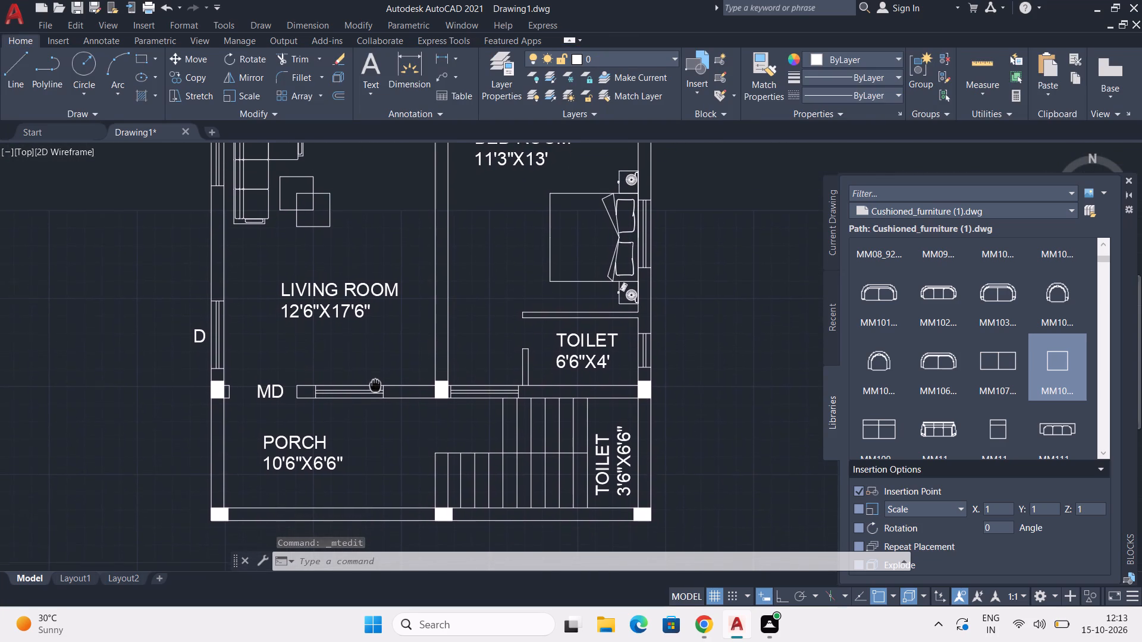
pyautogui.moveTo(375, 384); pyautogui.dragTo(382, 456, button='middle')
pyautogui.scroll(-1, 447, 254)
pyautogui.moveTo(447, 260); pyautogui.dragTo(465, 270, button='middle')
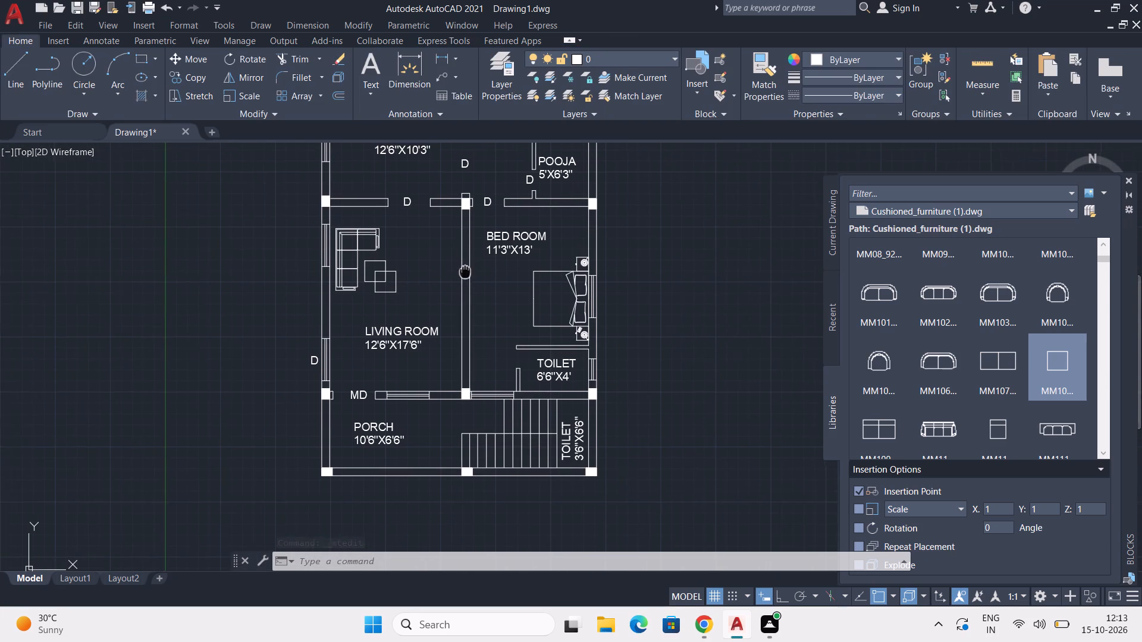
pyautogui.moveTo(465, 270); pyautogui.dragTo(455, 284, button='middle')
pyautogui.scroll(2, 387, 241)
pyautogui.moveTo(395, 231); pyautogui.dragTo(410, 303, button='middle')
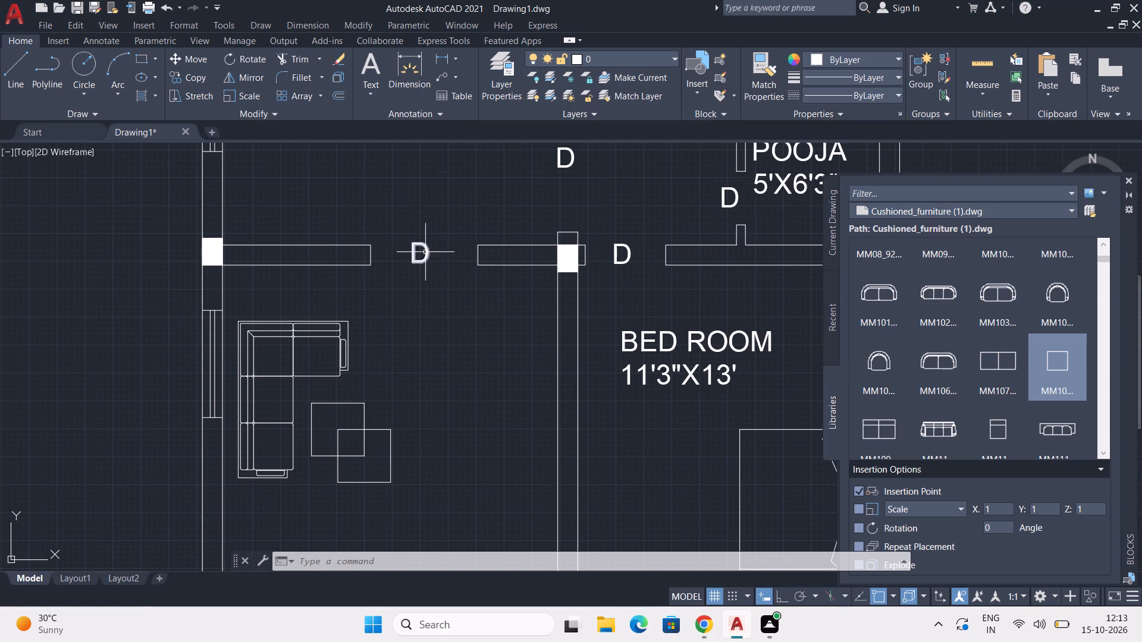
pyautogui.click(425, 245)
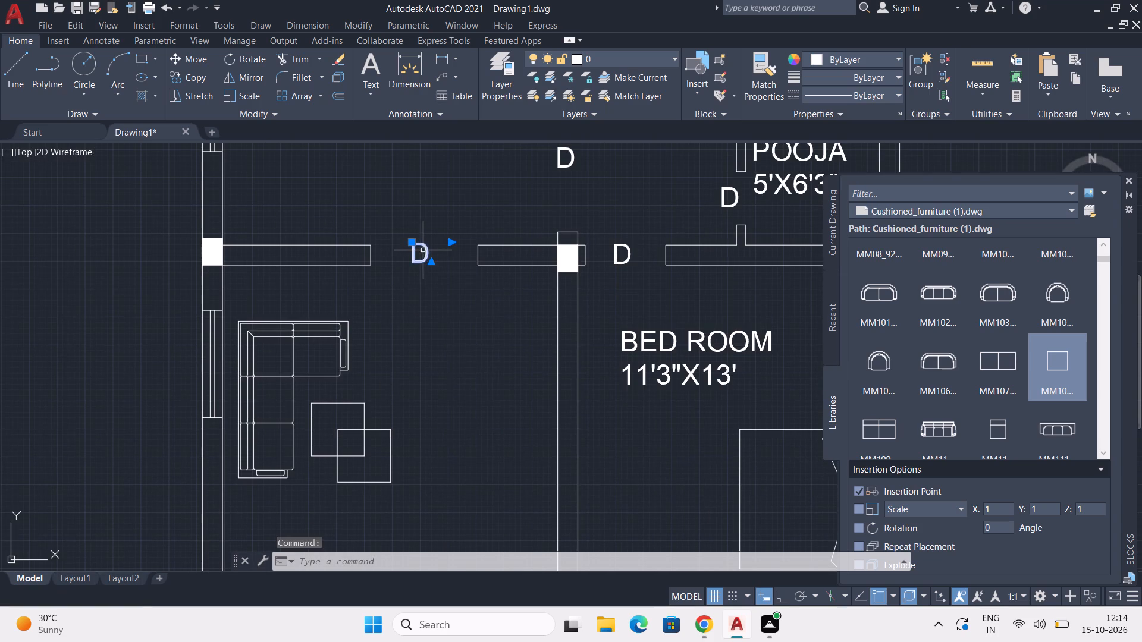
pyautogui.tripleClick(426, 250)
pyautogui.click(433, 251)
pyautogui.doubleClick(433, 251)
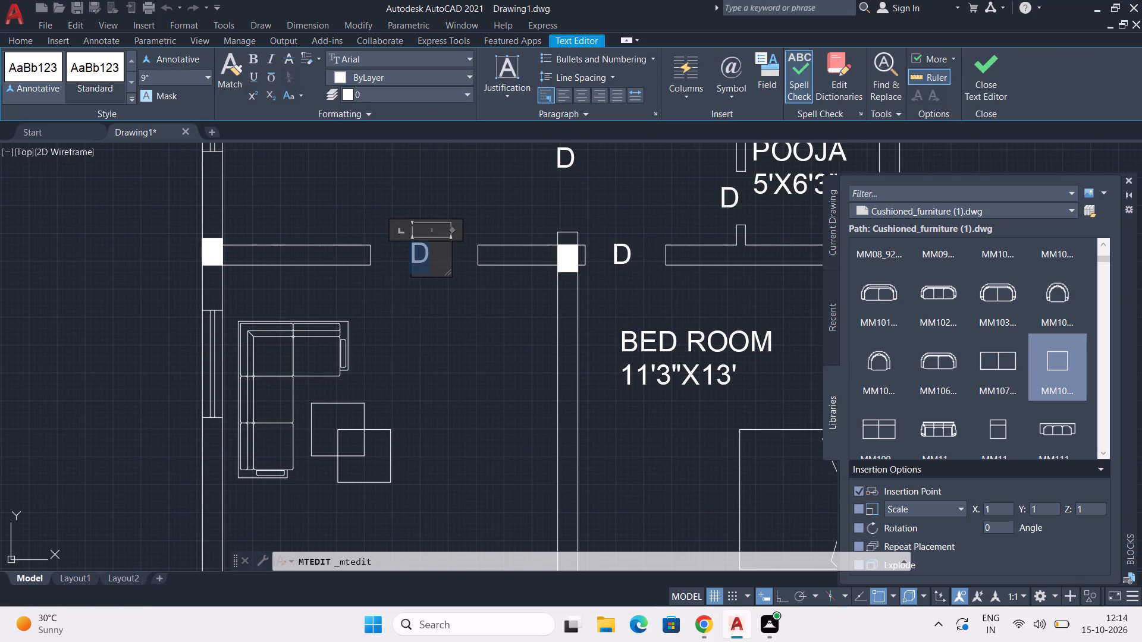
pyautogui.press('a')
pyautogui.press('/')
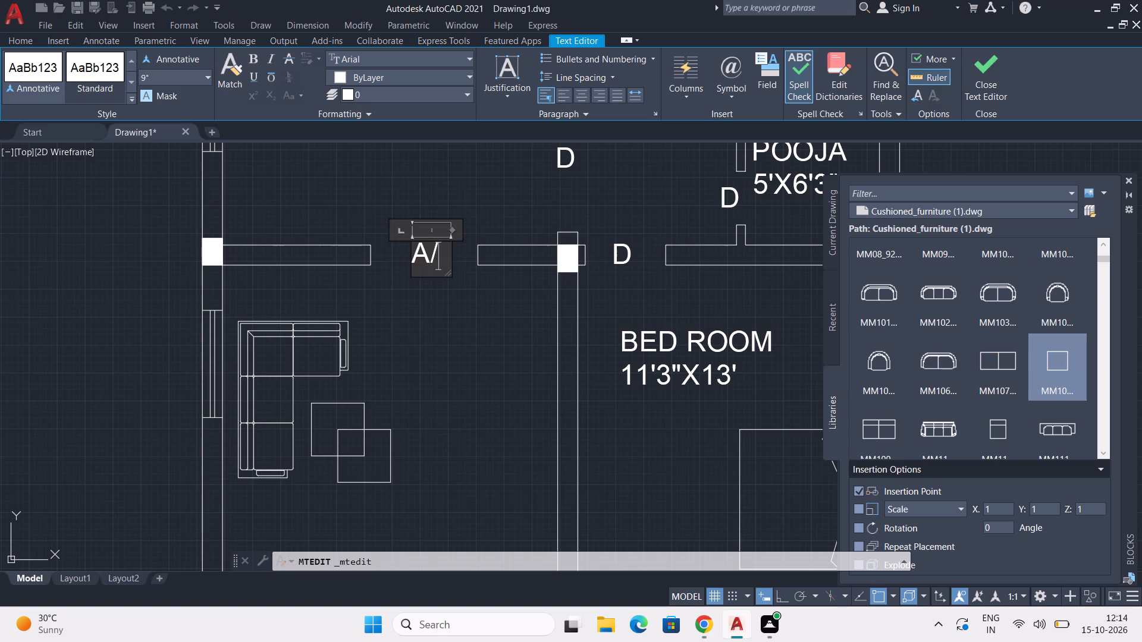
pyautogui.press('o')
pyautogui.click(611, 273)
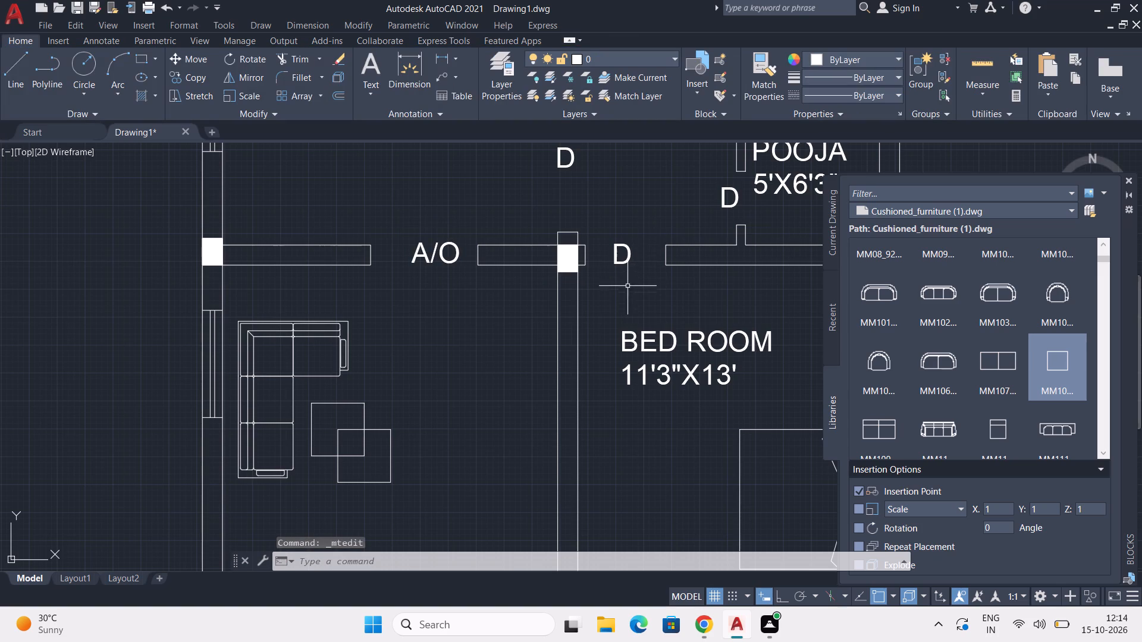
# Change the D label at the 7'X4' toilet's door opening to D1.
pyautogui.moveTo(626, 287); pyautogui.dragTo(556, 215, button='middle')
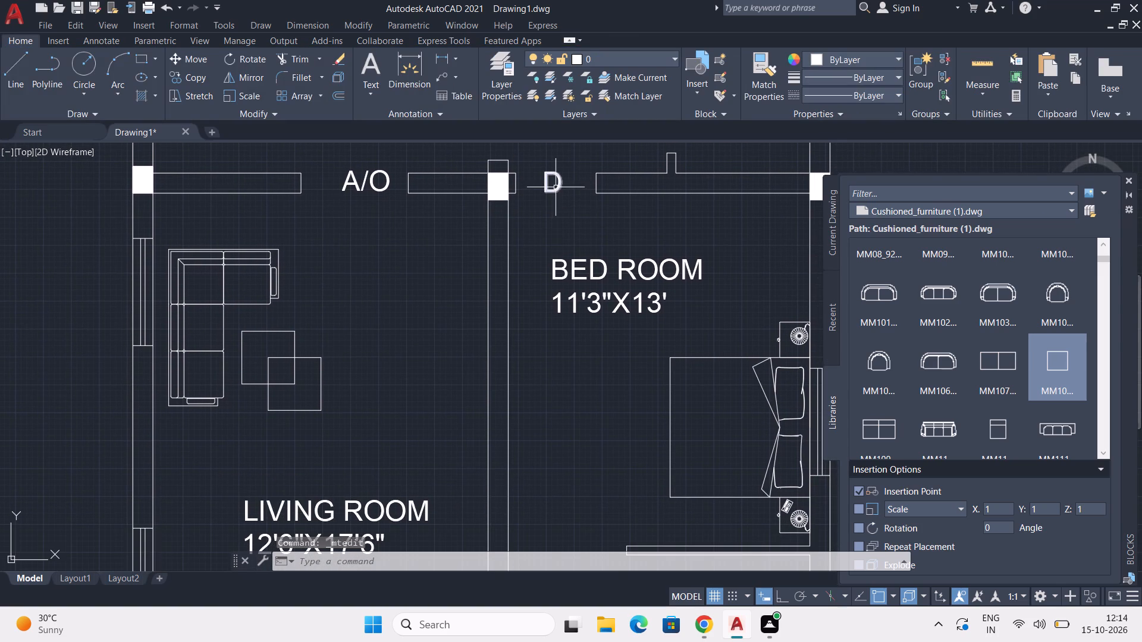
pyautogui.scroll(-2, 562, 187)
pyautogui.moveTo(562, 187); pyautogui.dragTo(509, 341, button='middle')
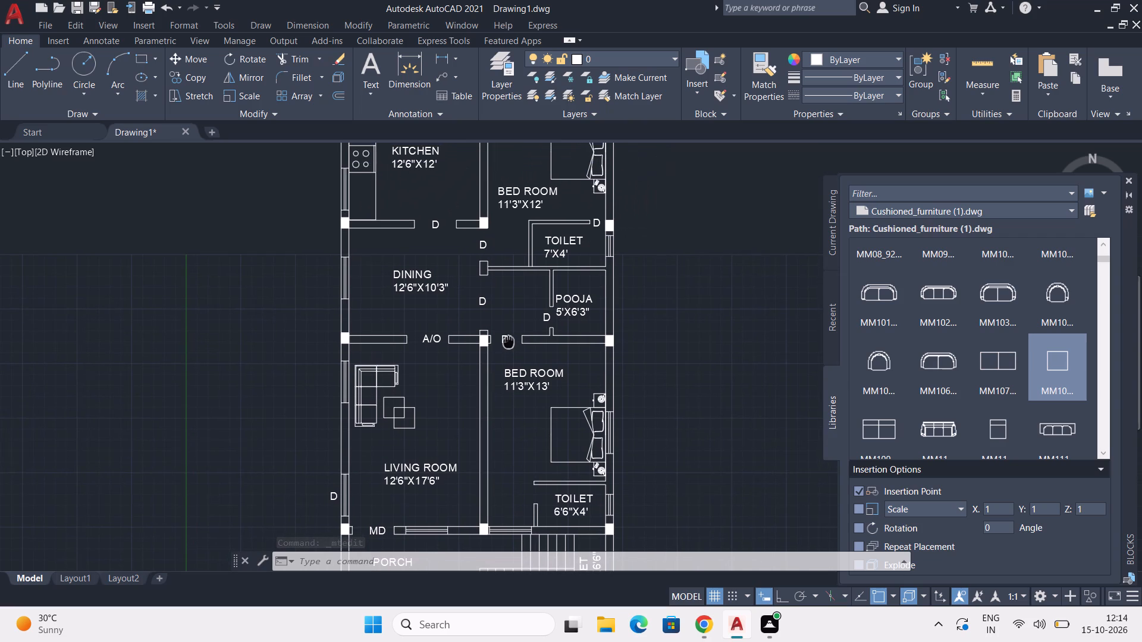
pyautogui.moveTo(509, 341); pyautogui.dragTo(510, 338, button='middle')
pyautogui.moveTo(603, 199); pyautogui.dragTo(604, 287, button='middle')
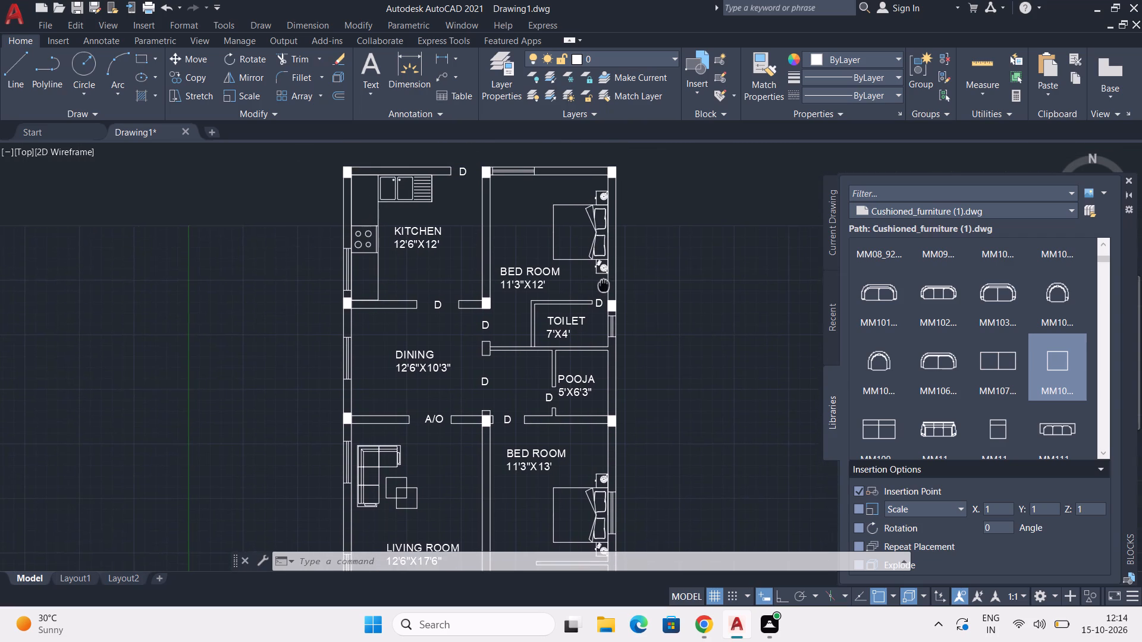
pyautogui.moveTo(604, 287); pyautogui.dragTo(602, 295, button='middle')
pyautogui.scroll(1, 594, 295)
pyautogui.moveTo(577, 348); pyautogui.dragTo(581, 266, button='middle')
pyautogui.scroll(3, 596, 265)
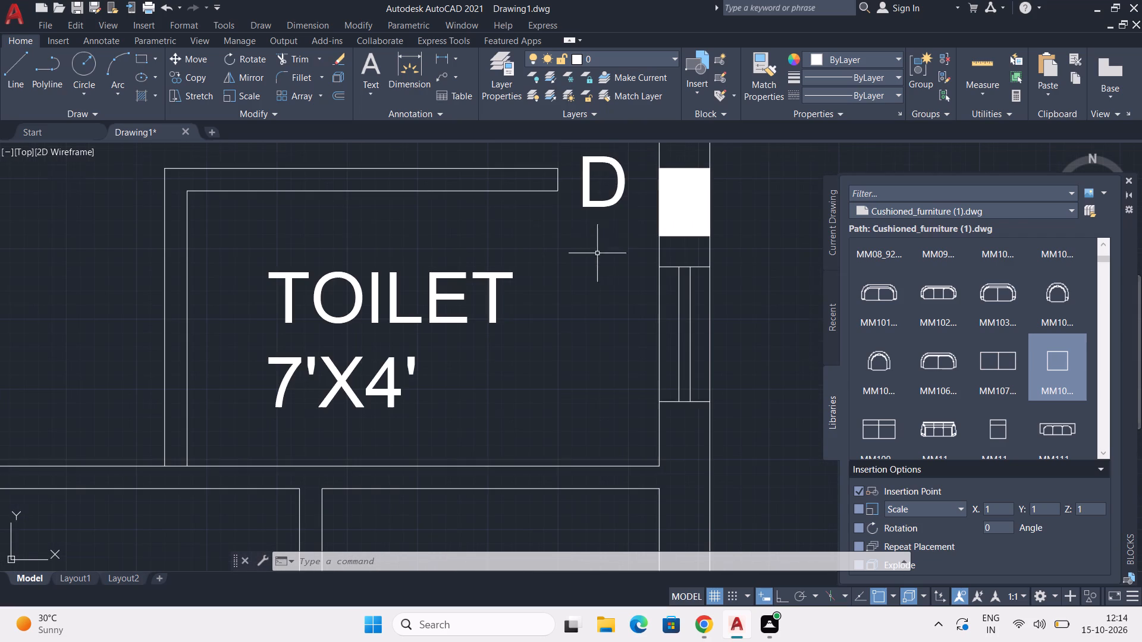
pyautogui.doubleClick(613, 200)
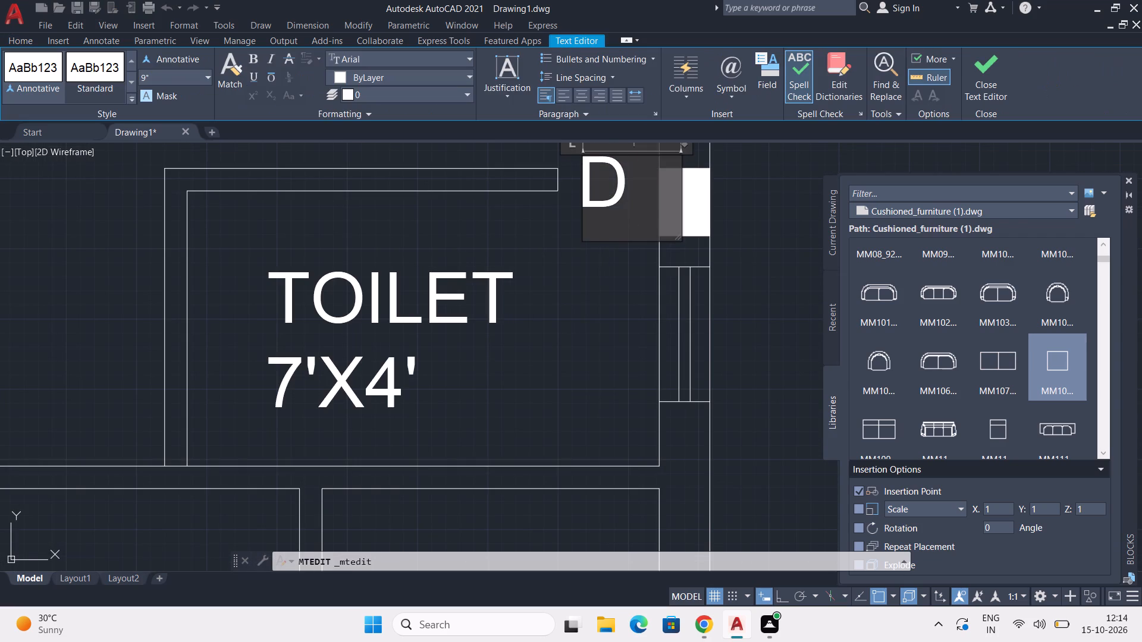
pyautogui.press('1')
pyautogui.click(592, 263)
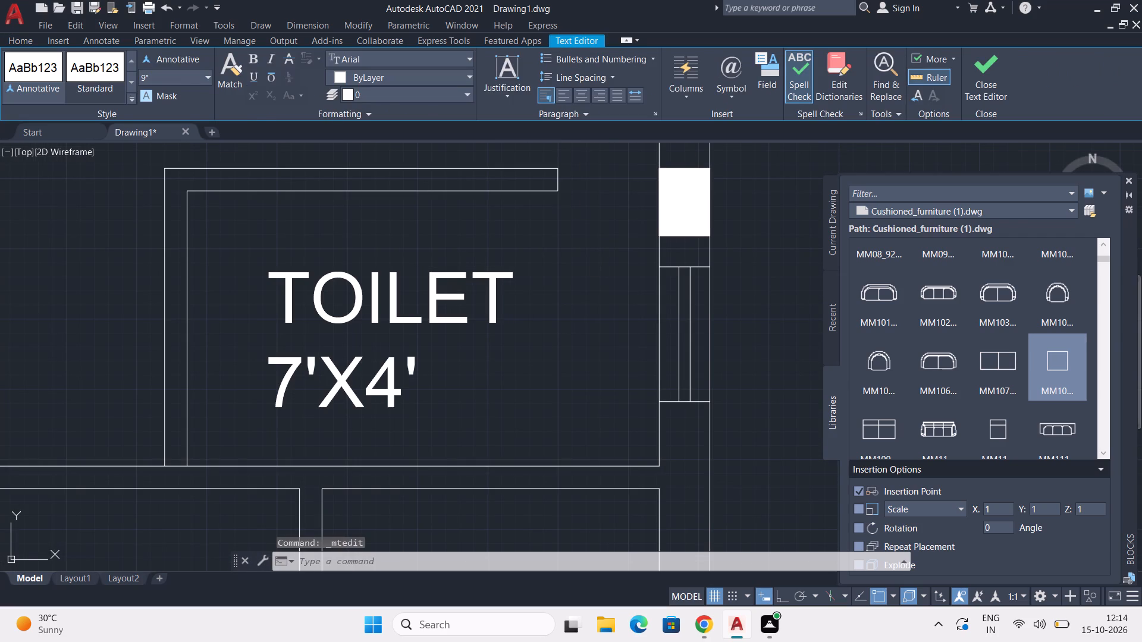
# Copy the D1 label from the 7'X4' toilet to the door opening of the 6'6"X4' toilet.
pyautogui.scroll(-1, 611, 203)
pyautogui.click(615, 187)
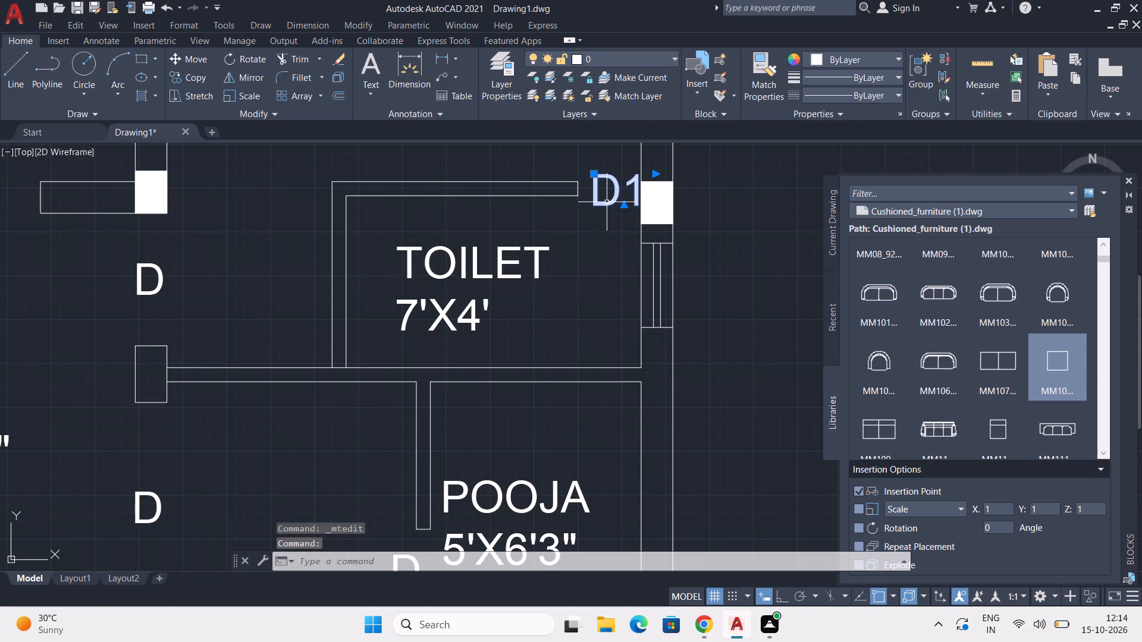
pyautogui.write('CO')
pyautogui.press('Return')
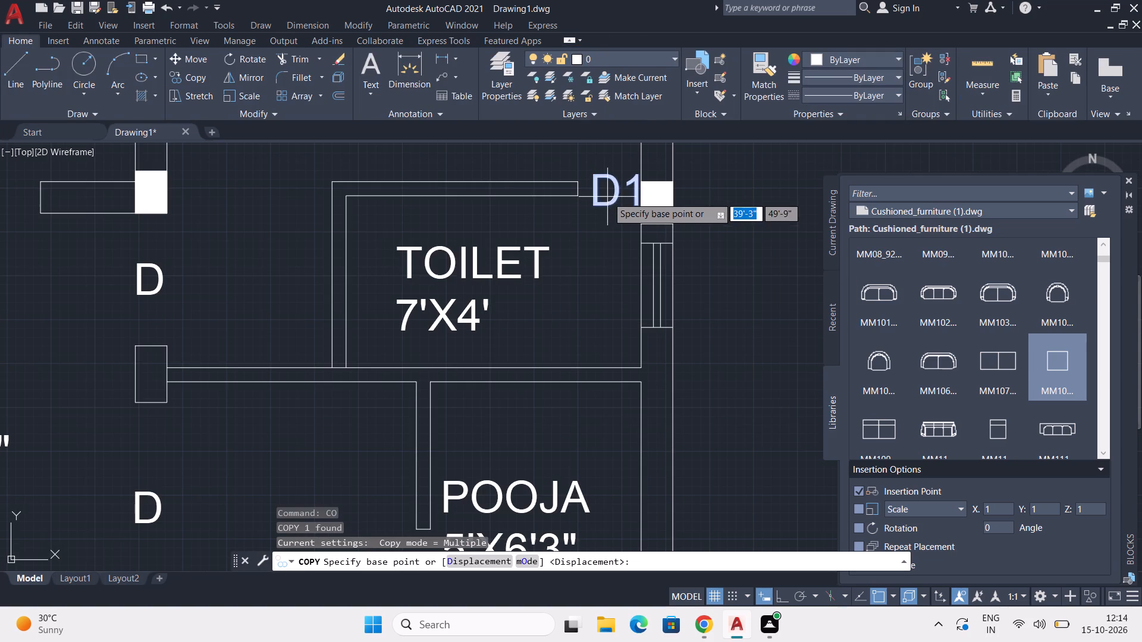
pyautogui.click(611, 191)
pyautogui.moveTo(591, 387); pyautogui.dragTo(597, 261, button='middle')
pyautogui.scroll(-1, 610, 290)
pyautogui.moveTo(598, 416); pyautogui.dragTo(617, 256, button='middle')
pyautogui.scroll(-1, 580, 426)
pyautogui.moveTo(579, 428); pyautogui.dragTo(613, 162, button='middle')
pyautogui.moveTo(589, 358); pyautogui.dragTo(609, 269, button='middle')
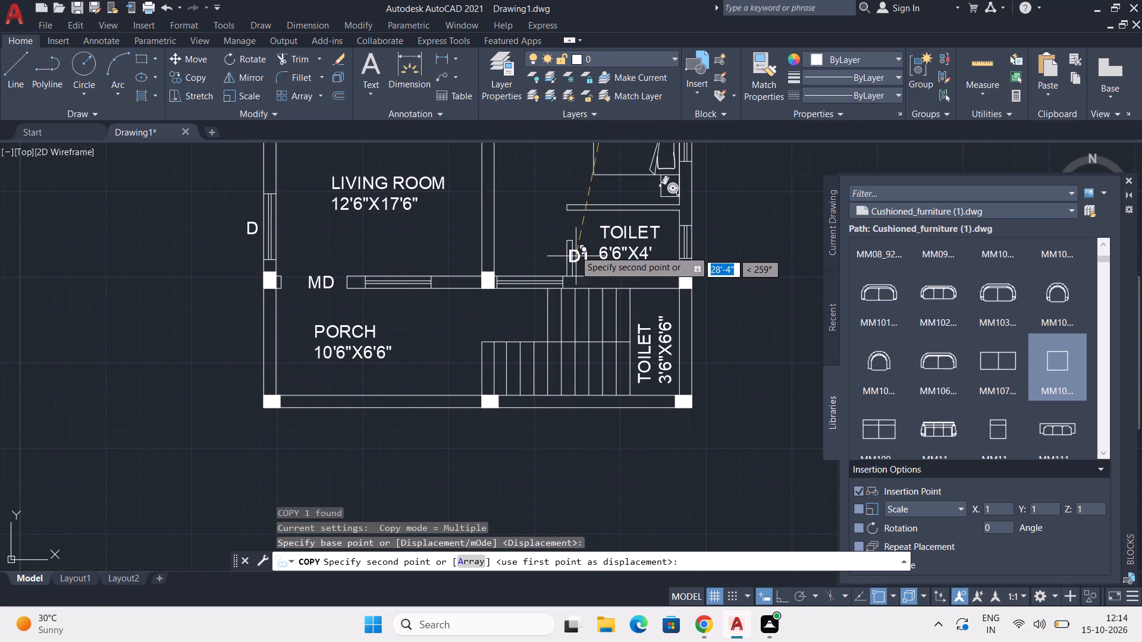
pyautogui.scroll(2, 575, 245)
pyautogui.moveTo(571, 237); pyautogui.dragTo(559, 347, button='middle')
pyautogui.scroll(1, 562, 357)
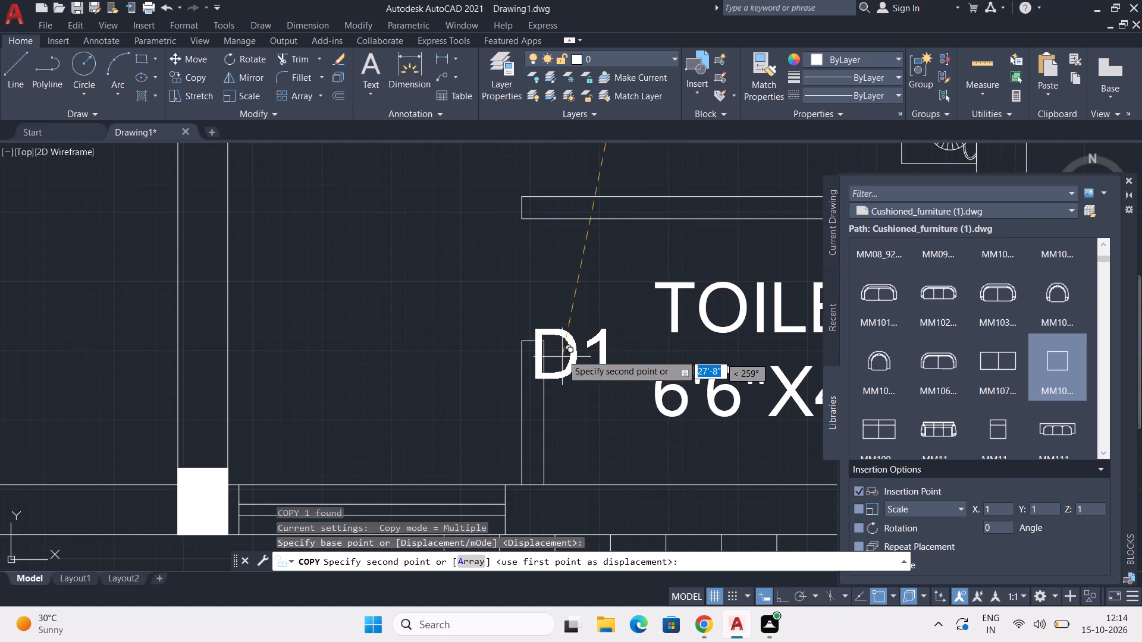
pyautogui.click(537, 278)
pyautogui.scroll(-3, 547, 247)
pyautogui.moveTo(548, 245); pyautogui.dragTo(562, 325, button='middle')
pyautogui.scroll(-2, 501, 284)
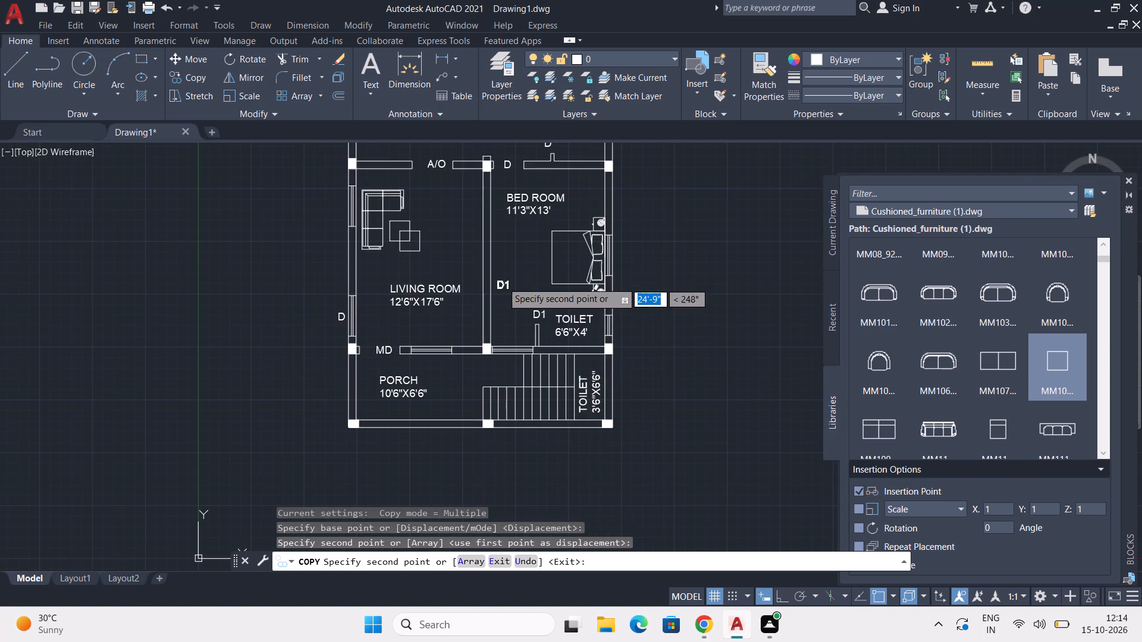
# Change the D label in the opening between the kitchen and the dining room to A/O.
pyautogui.moveTo(504, 271); pyautogui.dragTo(534, 335, button='middle')
pyautogui.press('Escape')
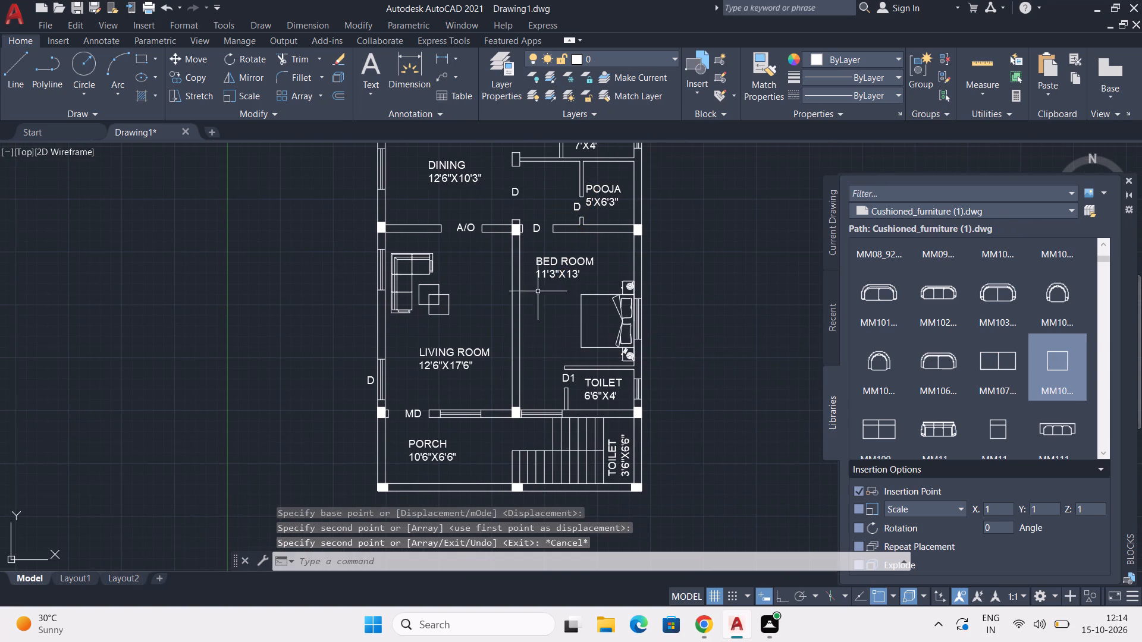
pyautogui.scroll(-1, 523, 250)
pyautogui.moveTo(523, 250); pyautogui.dragTo(538, 401, button='middle')
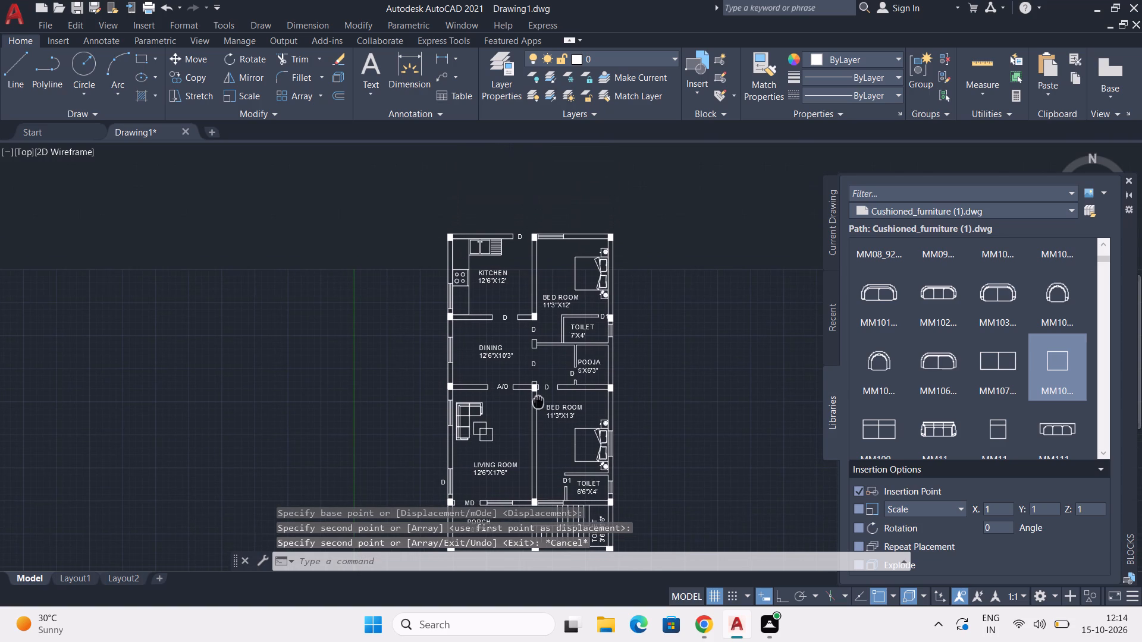
pyautogui.moveTo(538, 401); pyautogui.dragTo(539, 396, button='middle')
pyautogui.moveTo(534, 417); pyautogui.dragTo(567, 296, button='middle')
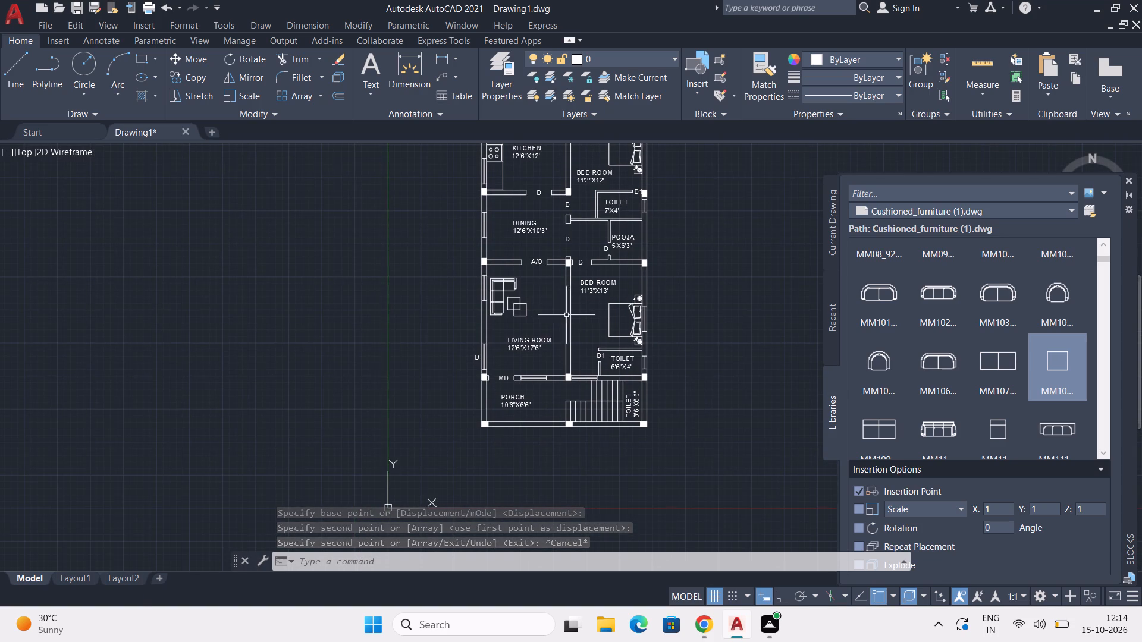
pyautogui.moveTo(553, 331); pyautogui.dragTo(538, 470, button='middle')
pyautogui.moveTo(509, 333); pyautogui.dragTo(514, 348, button='middle')
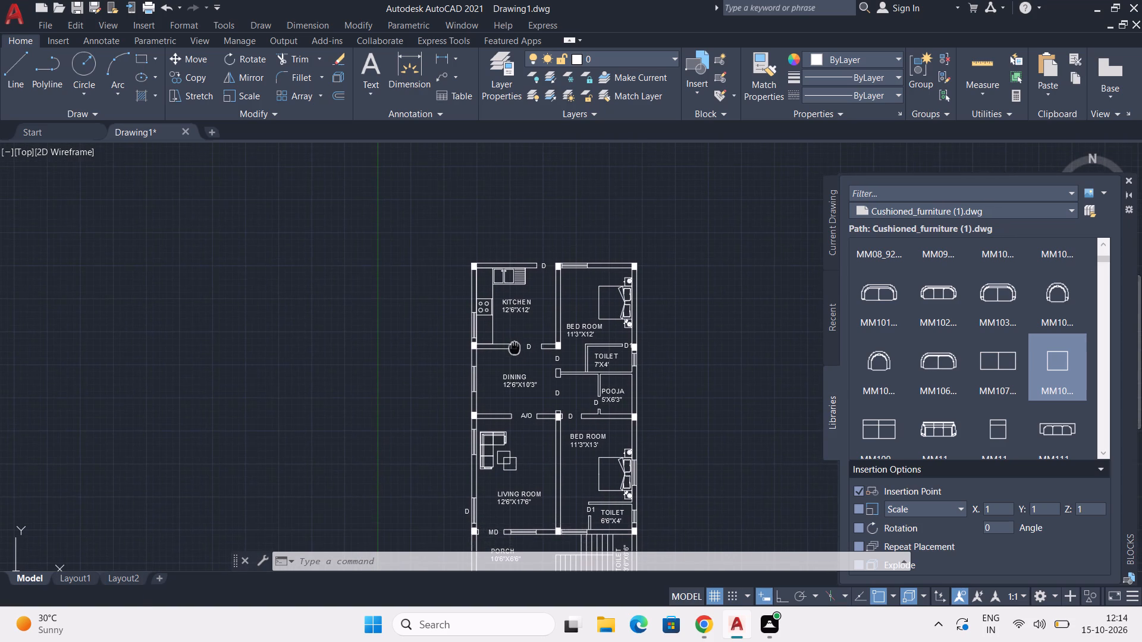
pyautogui.moveTo(514, 348); pyautogui.dragTo(495, 339, button='middle')
pyautogui.scroll(2, 518, 360)
pyautogui.moveTo(516, 342); pyautogui.dragTo(525, 317, button='middle')
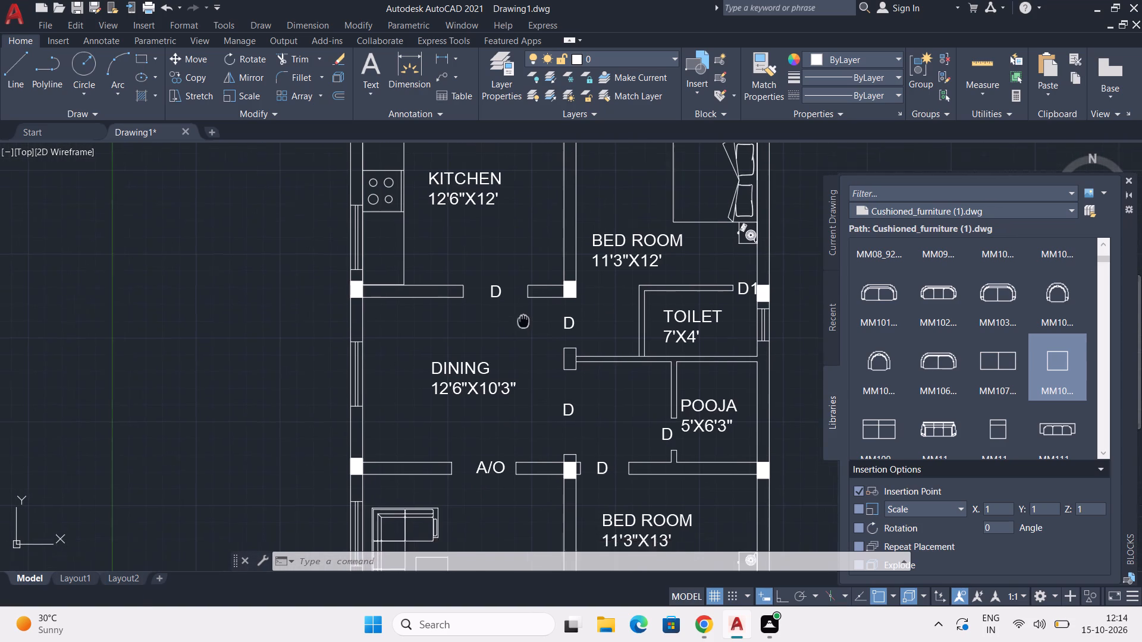
pyautogui.moveTo(525, 317); pyautogui.dragTo(539, 290, button='middle')
pyautogui.doubleClick(520, 257)
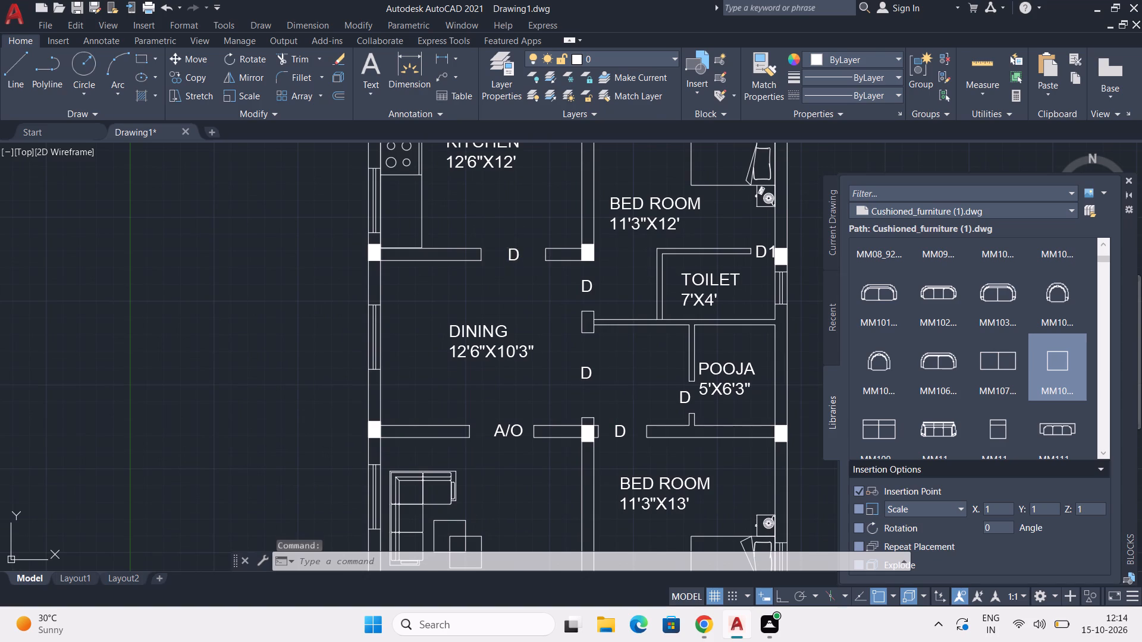
pyautogui.click(525, 257)
pyautogui.doubleClick(528, 259)
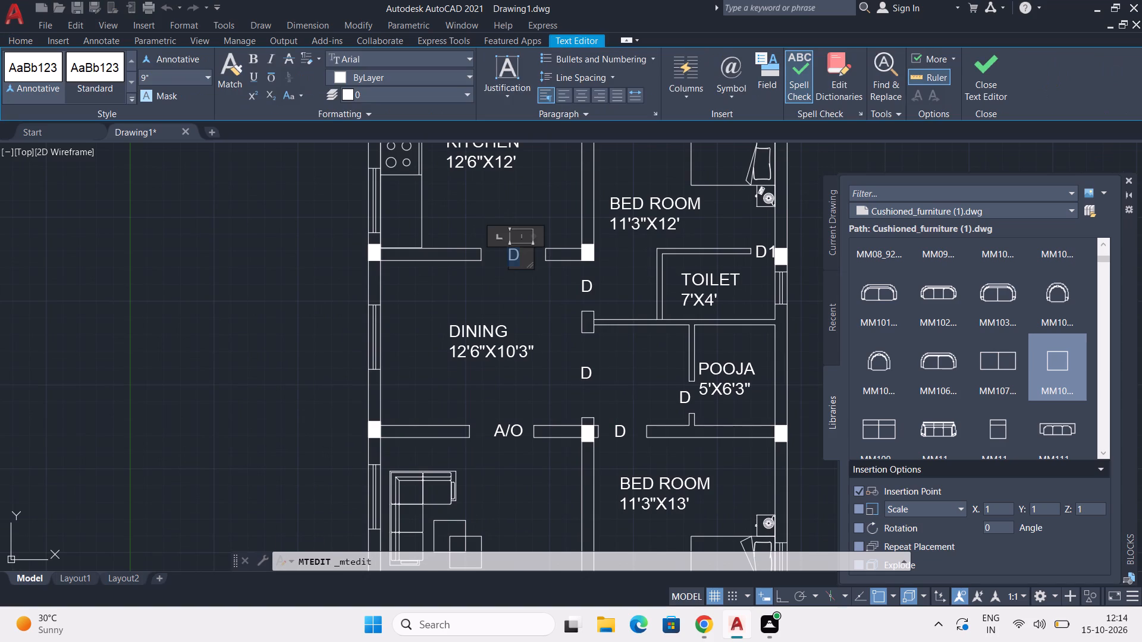
pyautogui.press('a')
pyautogui.press('/')
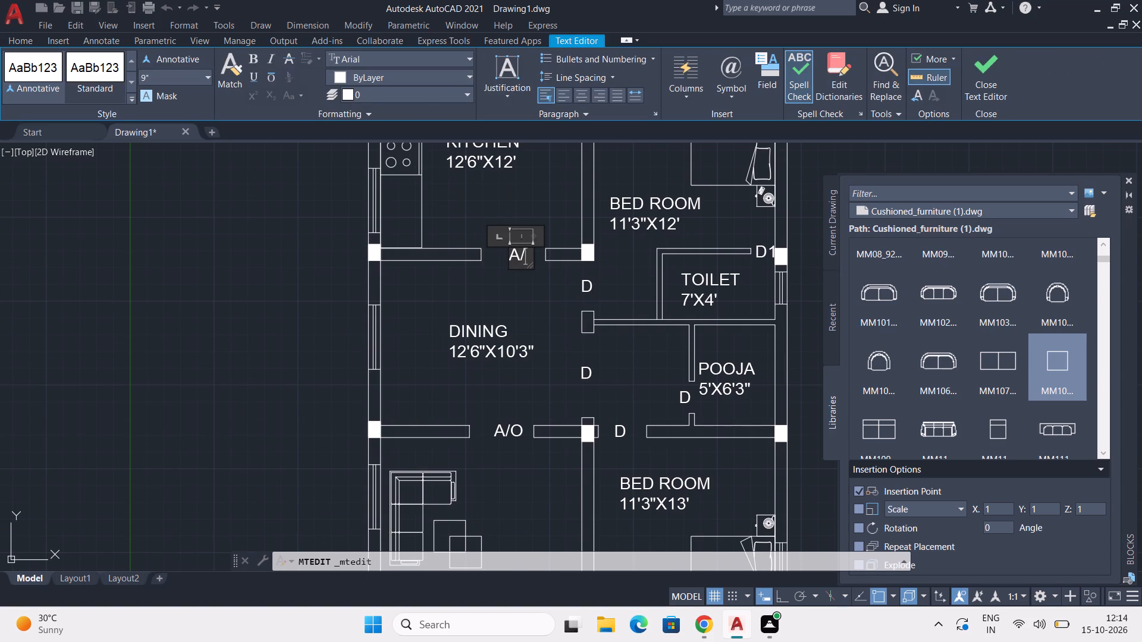
pyautogui.press('o')
pyautogui.click(317, 333)
# Move the A/O label between the kitchen and dining room about 8" left to centre it in the opening.
pyautogui.scroll(-1, 552, 297)
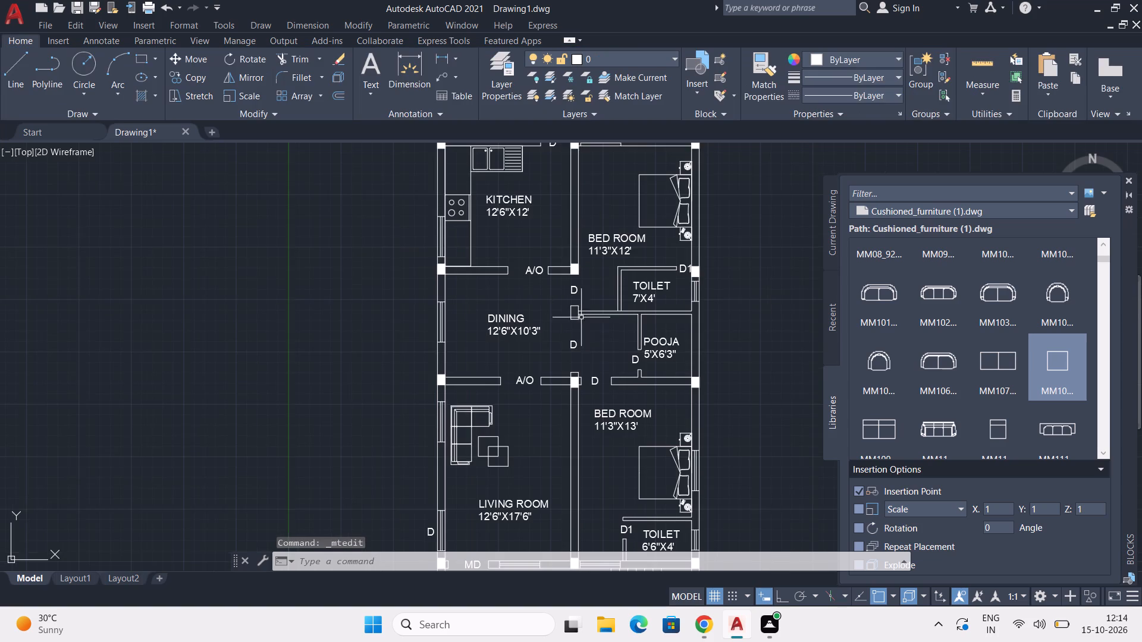
pyautogui.moveTo(595, 335); pyautogui.dragTo(523, 388, button='middle')
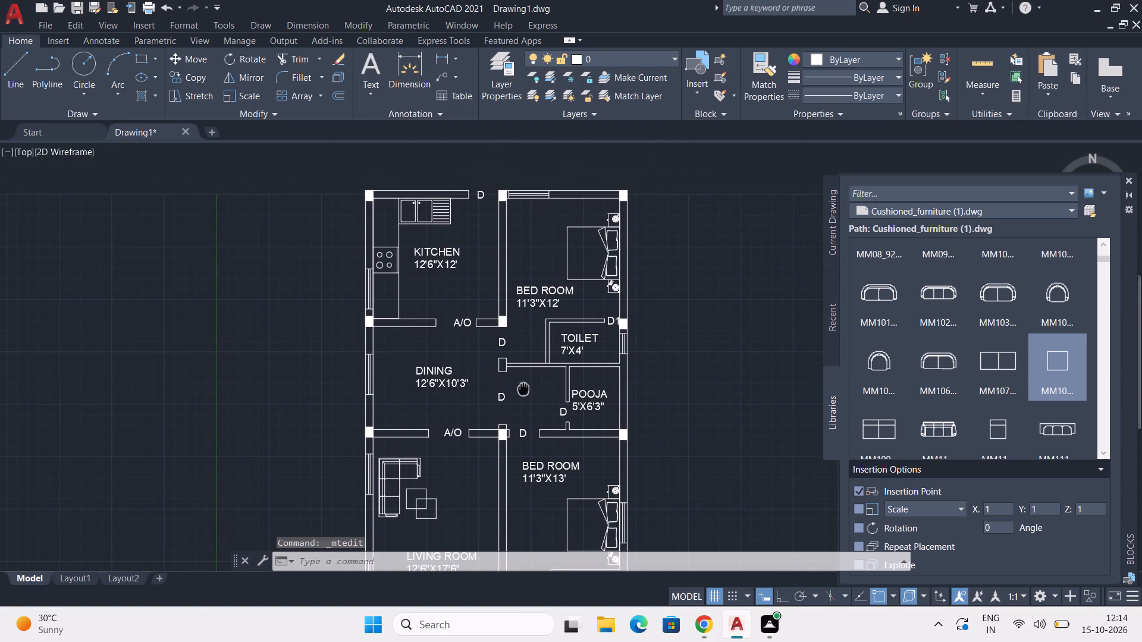
pyautogui.moveTo(523, 388); pyautogui.dragTo(521, 294, button='middle')
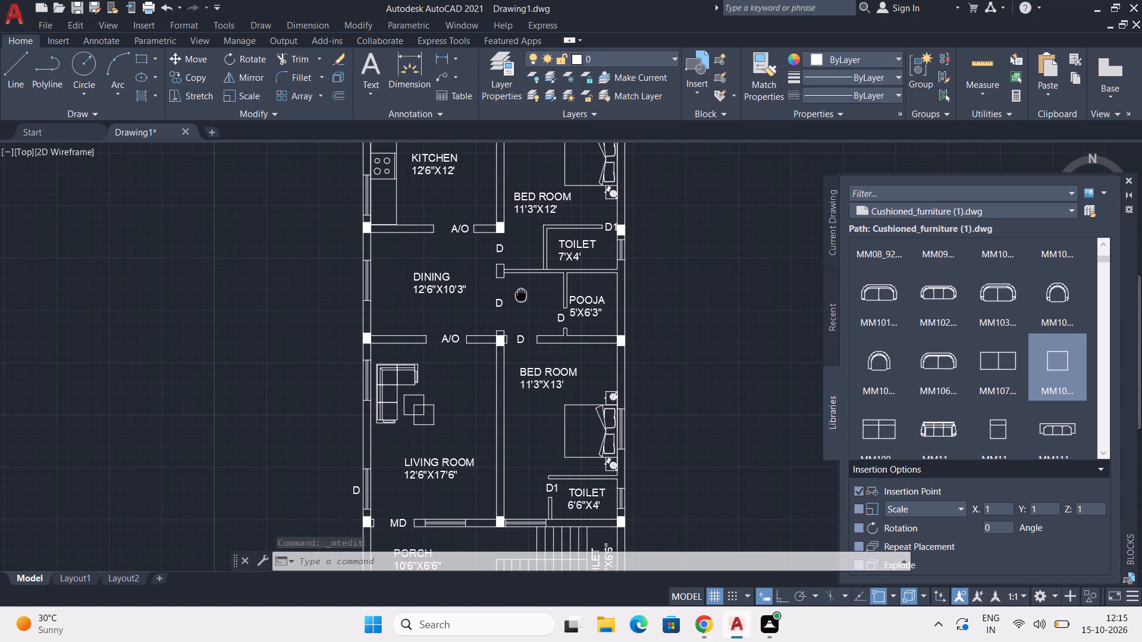
pyautogui.moveTo(521, 294); pyautogui.dragTo(498, 305, button='middle')
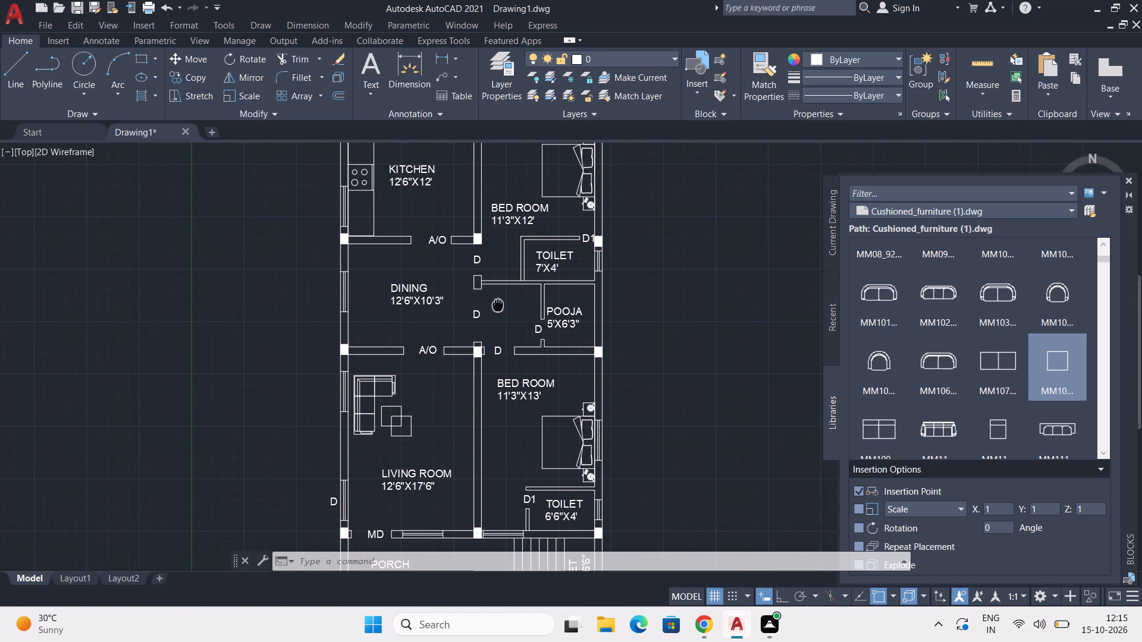
pyautogui.moveTo(498, 305); pyautogui.dragTo(510, 303, button='middle')
pyautogui.scroll(2, 456, 257)
pyautogui.moveTo(460, 247); pyautogui.dragTo(467, 259, button='middle')
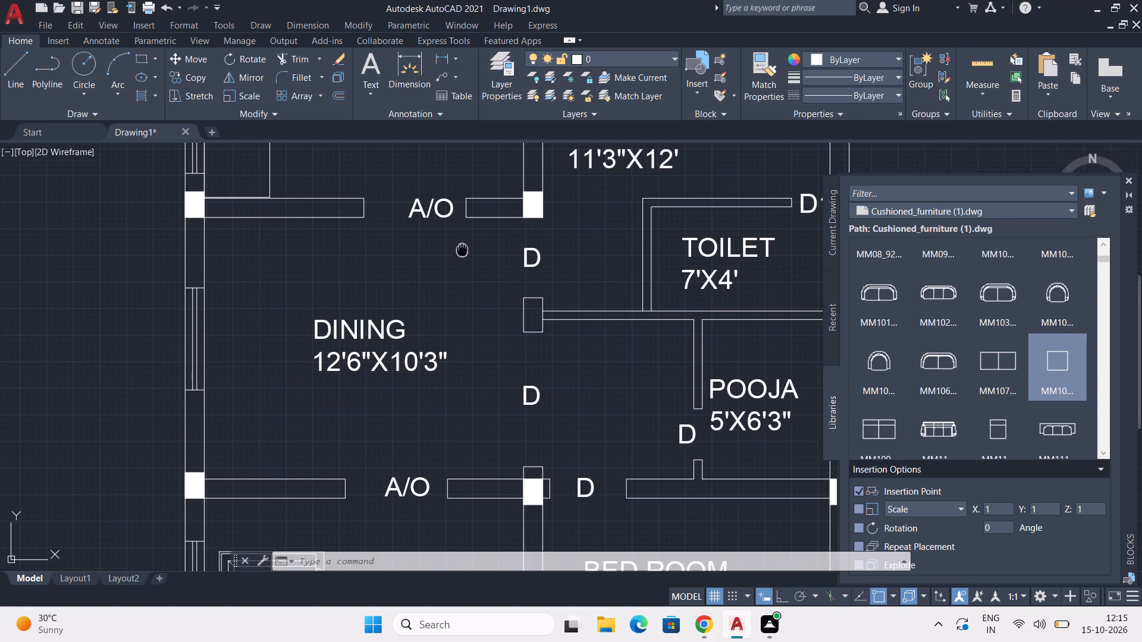
pyautogui.moveTo(467, 259); pyautogui.dragTo(483, 298, button='middle')
pyautogui.moveTo(416, 239); pyautogui.dragTo(432, 246)
pyautogui.click(482, 289)
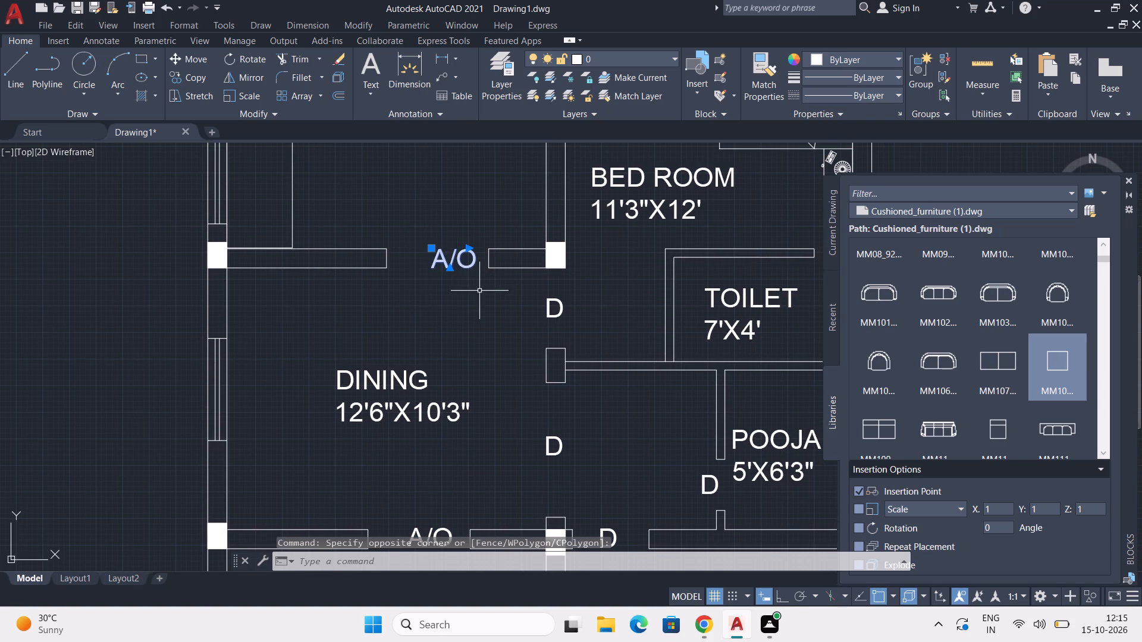
pyautogui.press('m')
pyautogui.press('Return')
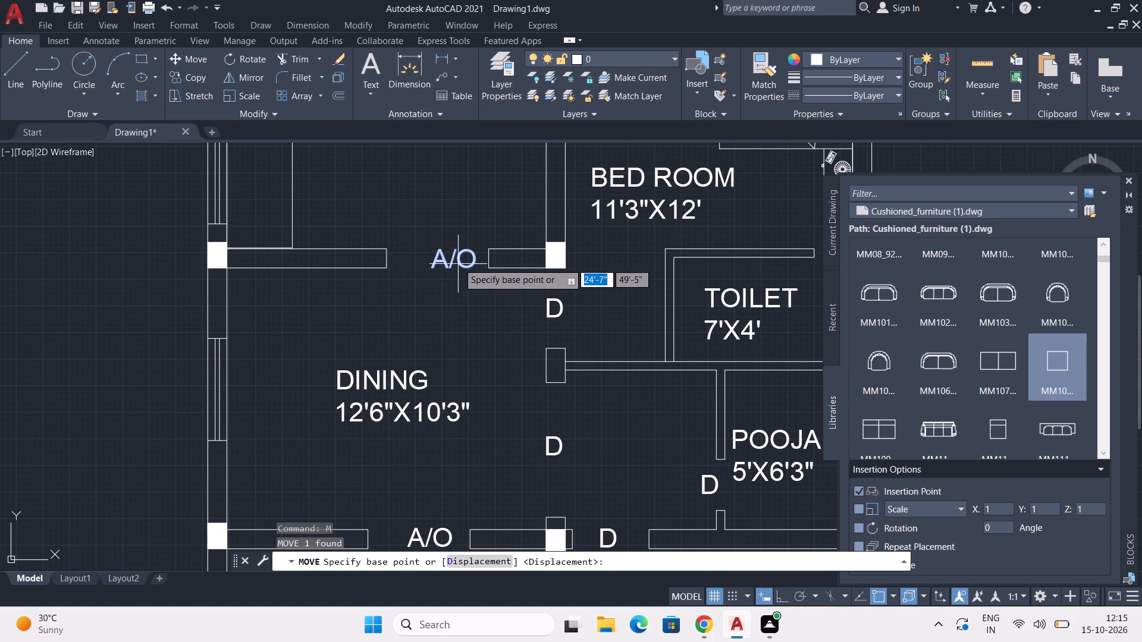
pyautogui.click(458, 255)
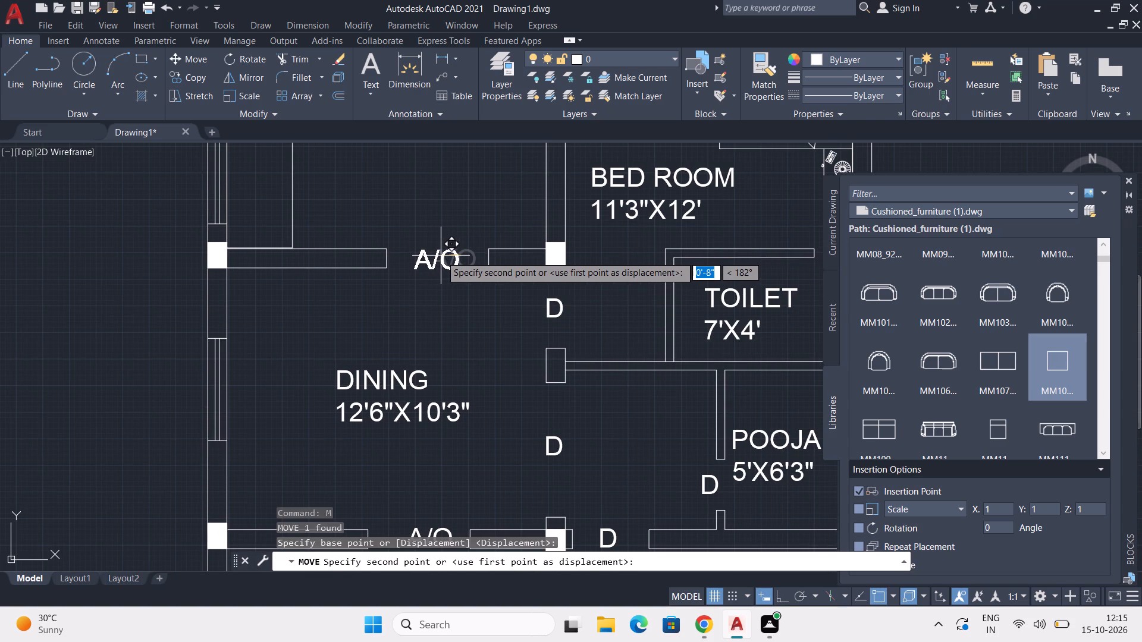
pyautogui.click(441, 256)
# Change the D label outside the living room's lower exterior-wall window, near the porch, to W.
pyautogui.scroll(-3, 445, 254)
pyautogui.moveTo(477, 317); pyautogui.dragTo(464, 308, button='middle')
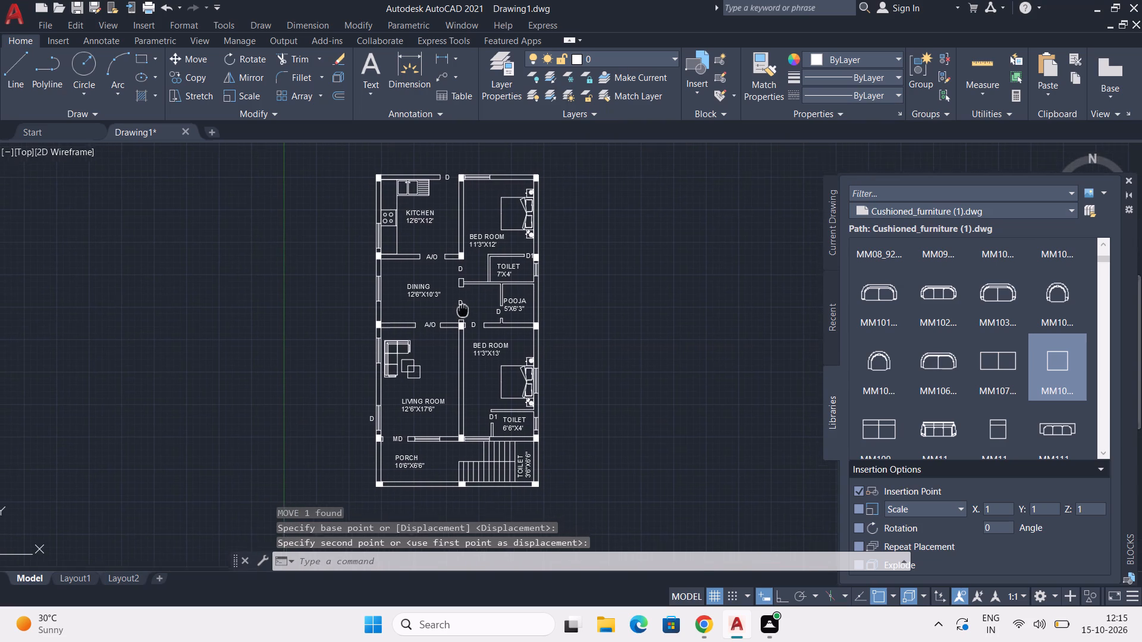
pyautogui.moveTo(464, 308); pyautogui.dragTo(478, 281, button='middle')
pyautogui.moveTo(399, 422); pyautogui.dragTo(402, 418, button='middle')
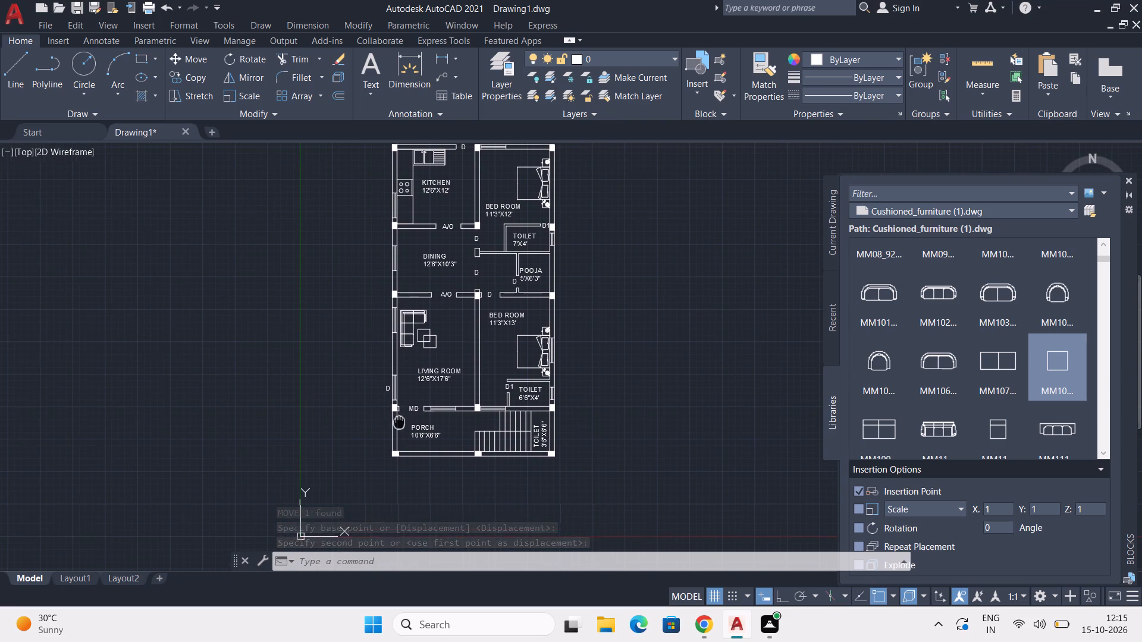
pyautogui.moveTo(402, 418); pyautogui.dragTo(446, 386, button='middle')
pyautogui.scroll(1, 441, 387)
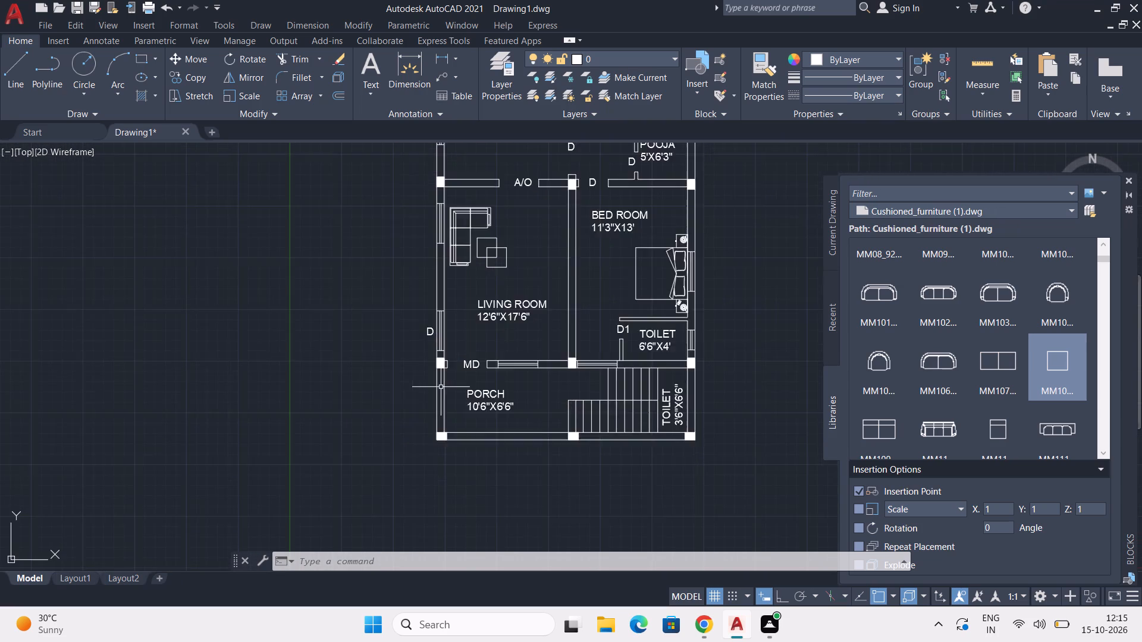
pyautogui.scroll(1, 441, 387)
pyautogui.doubleClick(425, 301)
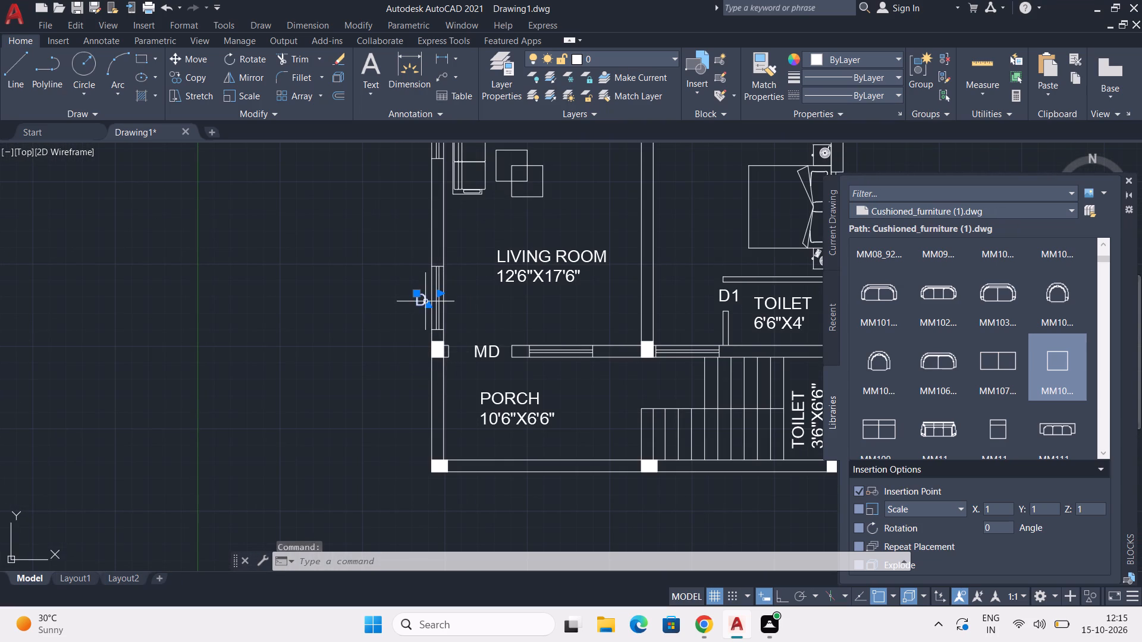
pyautogui.doubleClick(425, 301)
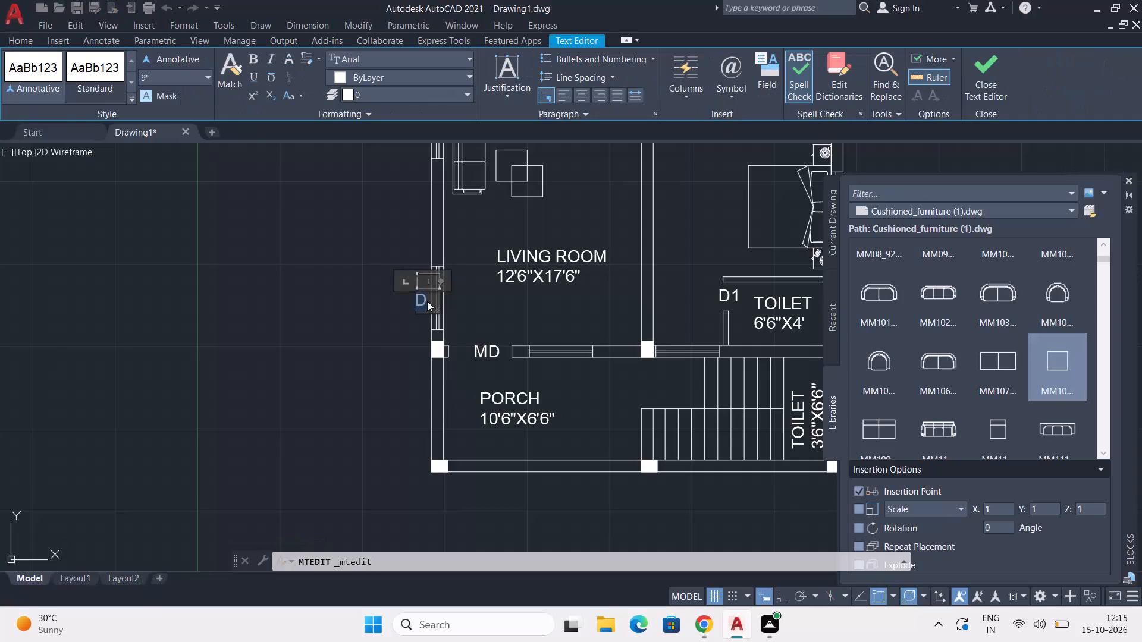
pyautogui.press('w')
pyautogui.click(362, 310)
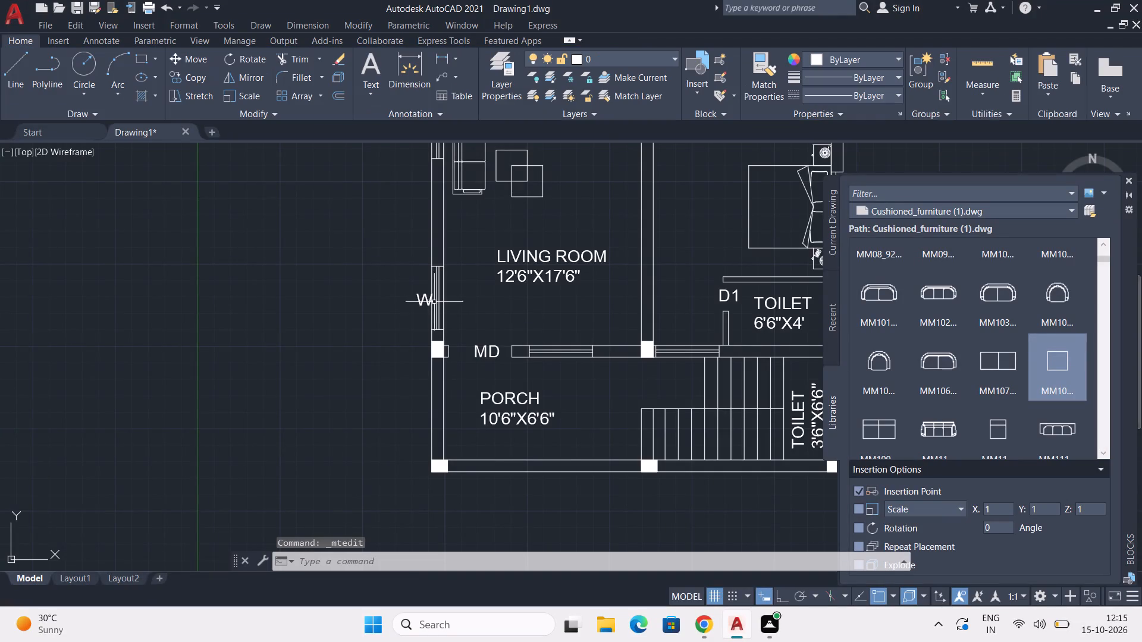
# Move the W label about 2" outward, clear of the living room's exterior wall.
pyautogui.scroll(2, 458, 302)
pyautogui.click(381, 300)
pyautogui.moveTo(403, 320); pyautogui.dragTo(479, 314, button='middle')
pyautogui.press('m')
pyautogui.press('Return')
pyautogui.scroll(2, 484, 309)
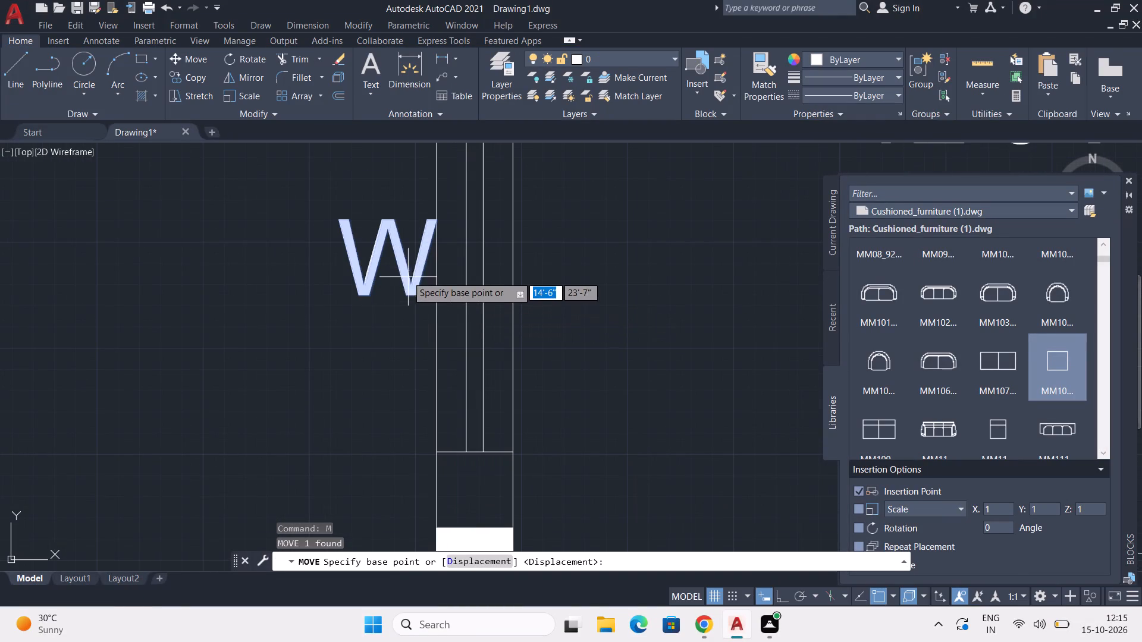
pyautogui.click(393, 253)
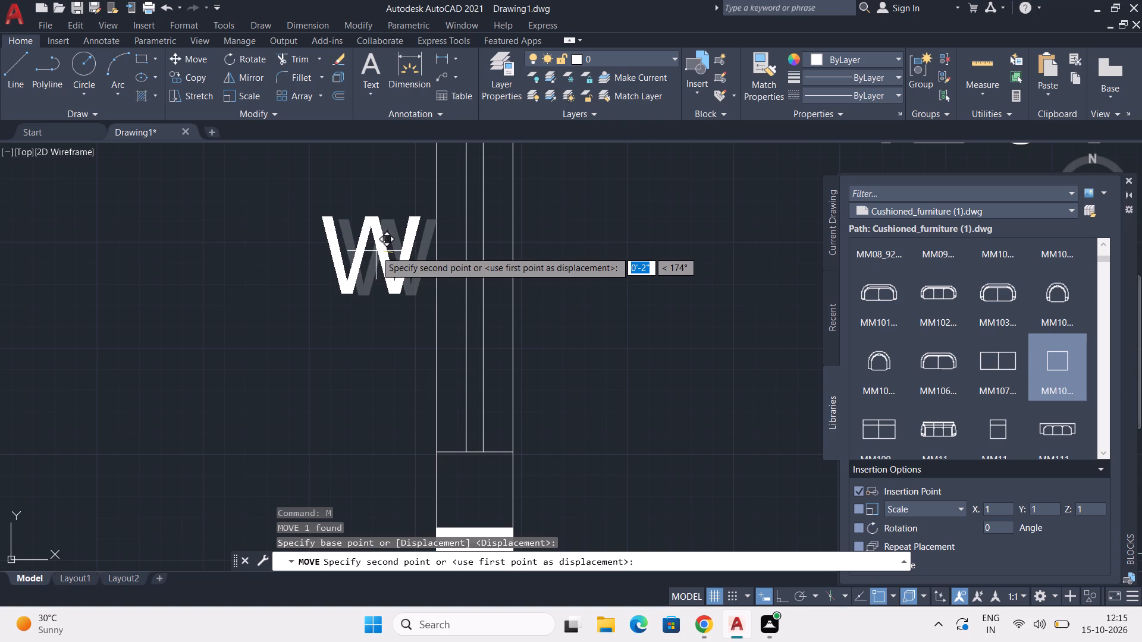
pyautogui.click(376, 251)
pyautogui.scroll(-3, 384, 255)
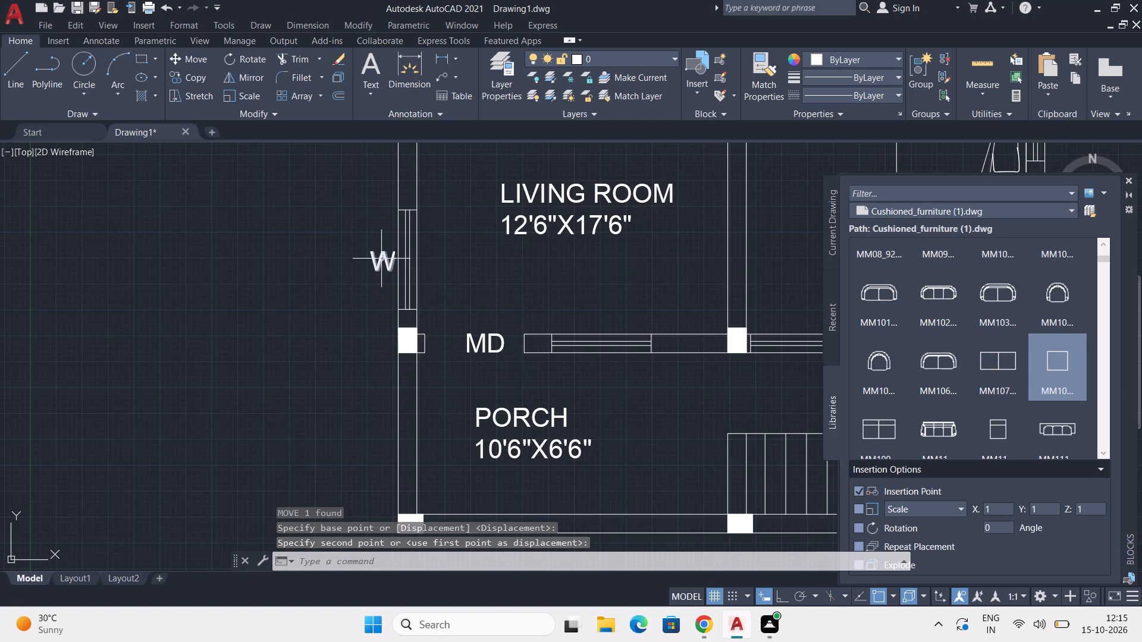
# Copy the W label straight up, with Ortho on, to the living room window beside the sofa.
pyautogui.click(381, 259)
pyautogui.press('c')
pyautogui.press('o')
pyautogui.press('Return')
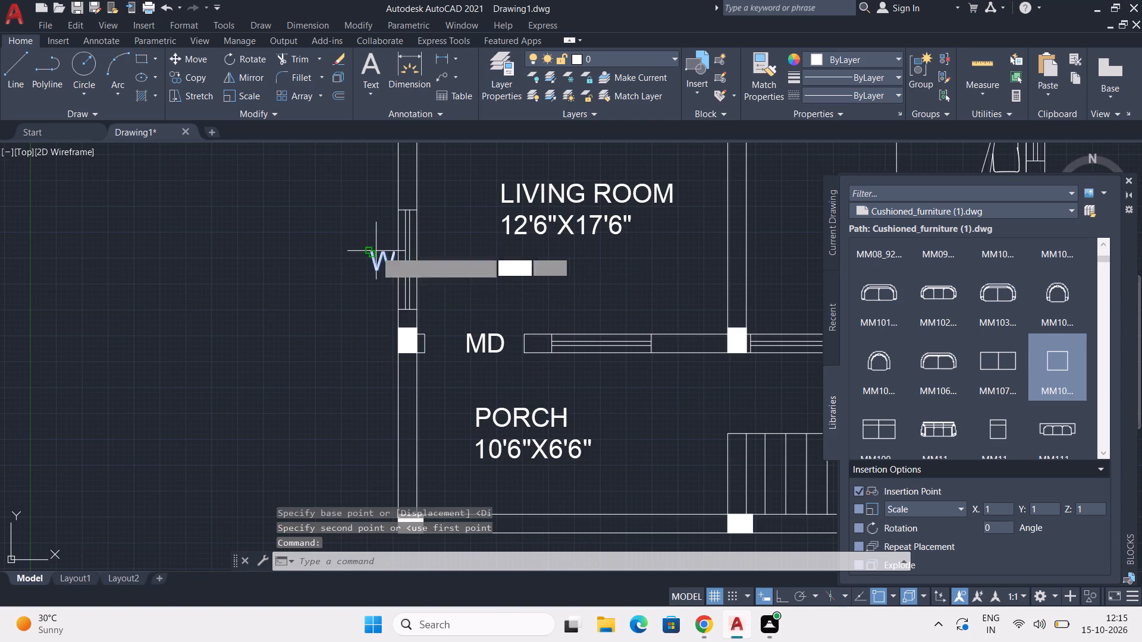
pyautogui.click(382, 262)
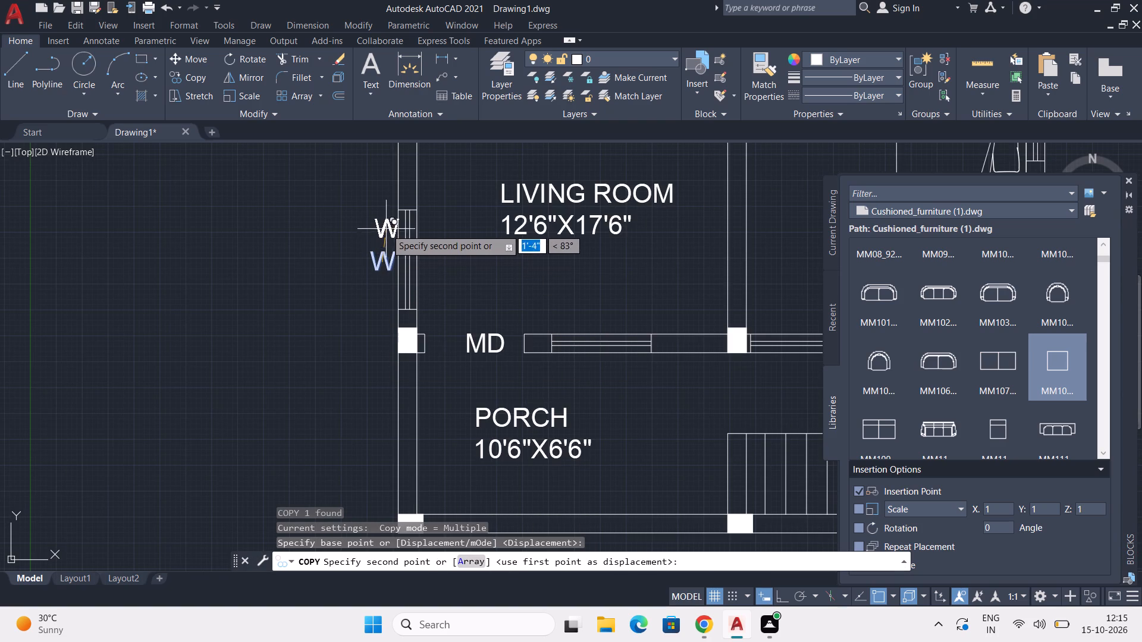
pyautogui.scroll(-2, 377, 200)
pyautogui.moveTo(379, 198); pyautogui.dragTo(432, 372, button='middle')
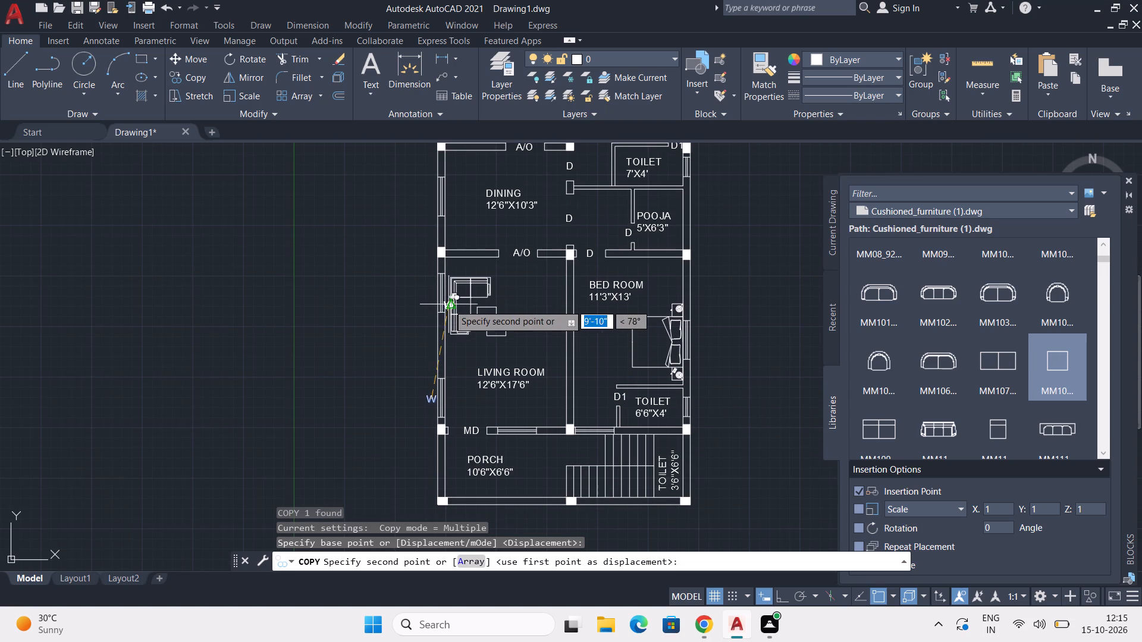
pyautogui.press('F8')
pyautogui.scroll(2, 427, 306)
pyautogui.moveTo(429, 298); pyautogui.dragTo(432, 300, button='middle')
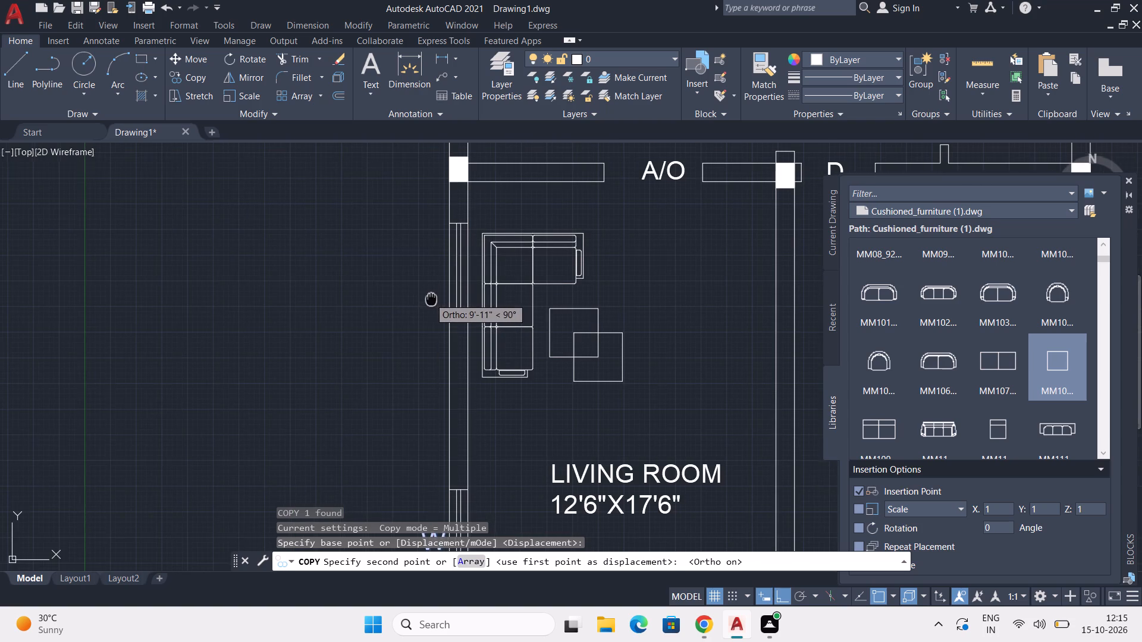
pyautogui.moveTo(432, 300); pyautogui.dragTo(432, 306, button='middle')
pyautogui.click(432, 279)
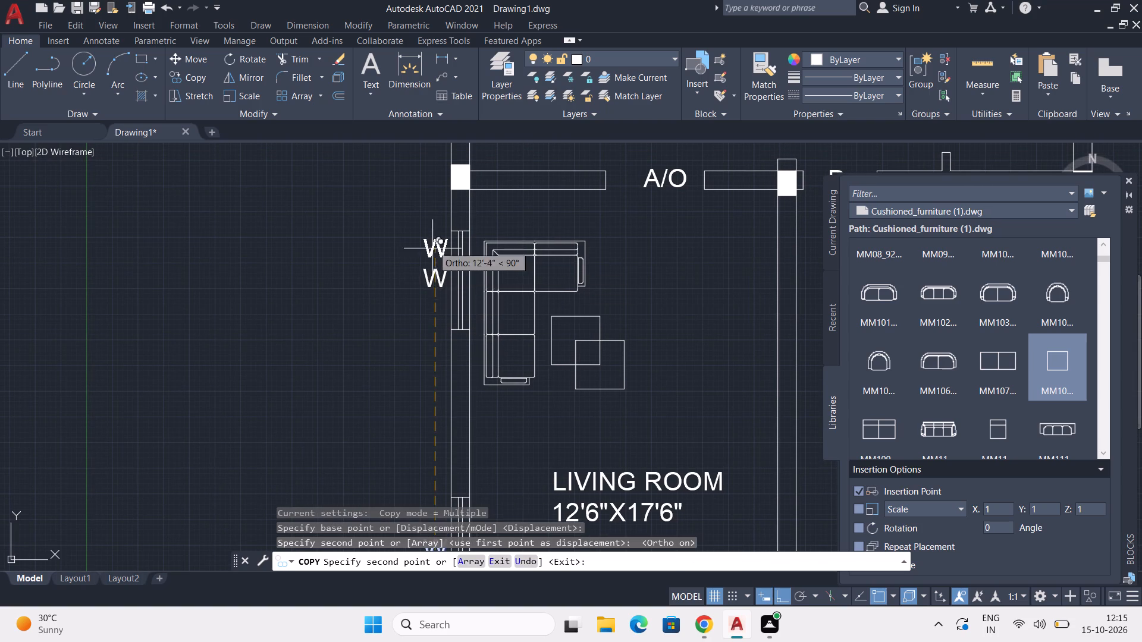
# Place further copies of the W label, aligned vertically, outside the dining room window and the kitchen window.
pyautogui.scroll(-2, 432, 221)
pyautogui.moveTo(432, 221); pyautogui.dragTo(454, 373, button='middle')
pyautogui.scroll(2, 454, 309)
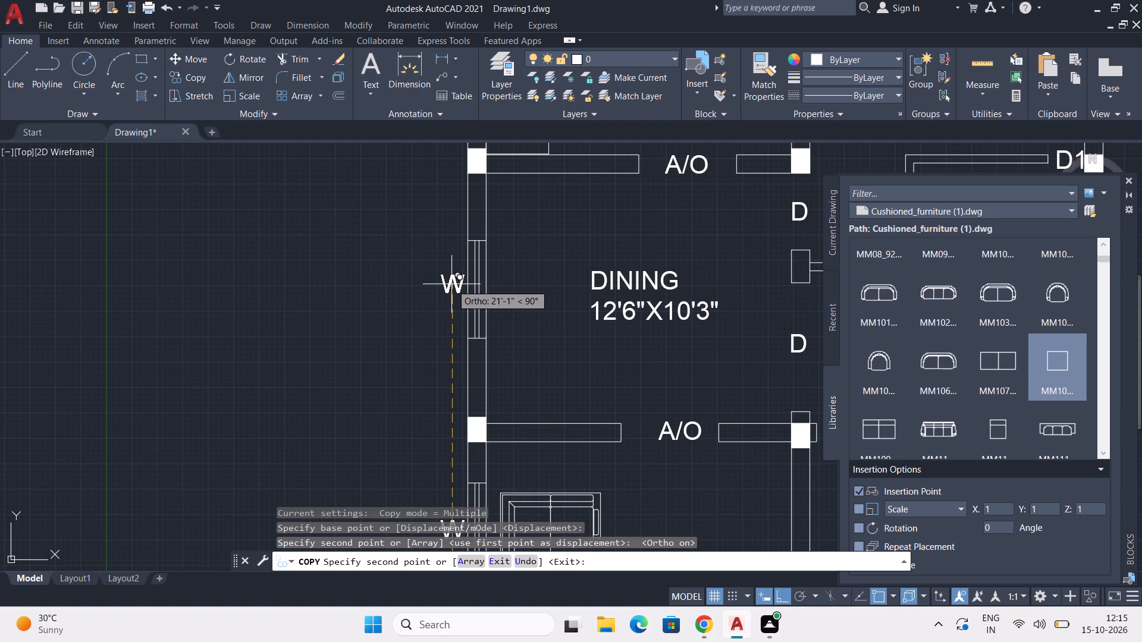
pyautogui.click(451, 284)
pyautogui.scroll(-2, 450, 248)
pyautogui.moveTo(450, 248); pyautogui.dragTo(448, 415, button='middle')
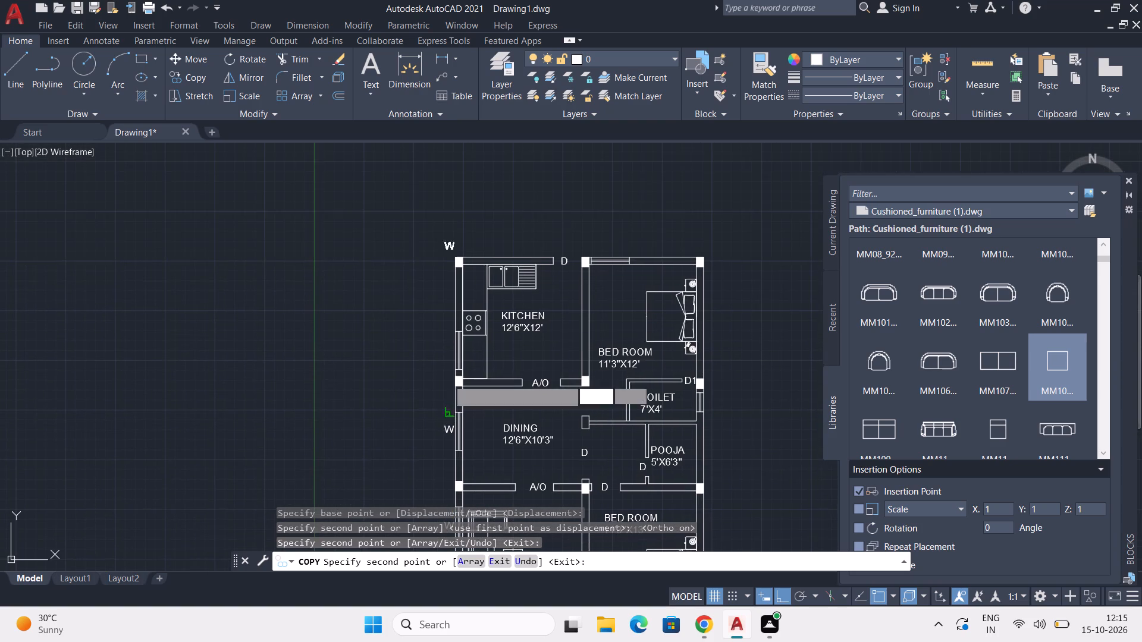
pyautogui.scroll(1, 444, 336)
pyautogui.moveTo(445, 355); pyautogui.dragTo(459, 309, button='middle')
pyautogui.scroll(2, 468, 316)
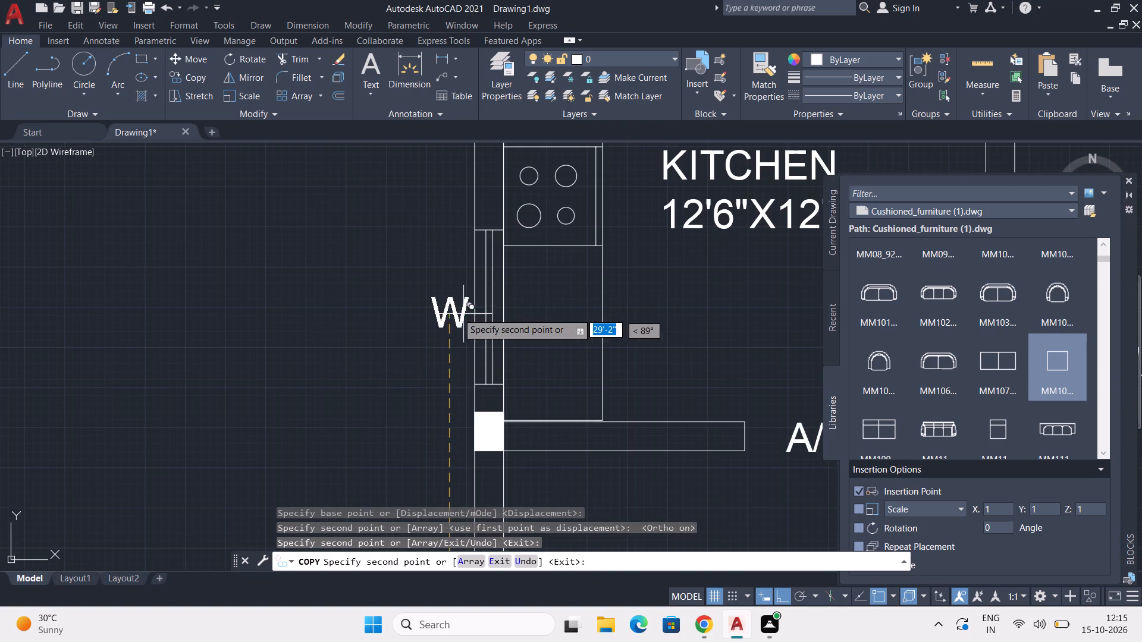
pyautogui.click(451, 309)
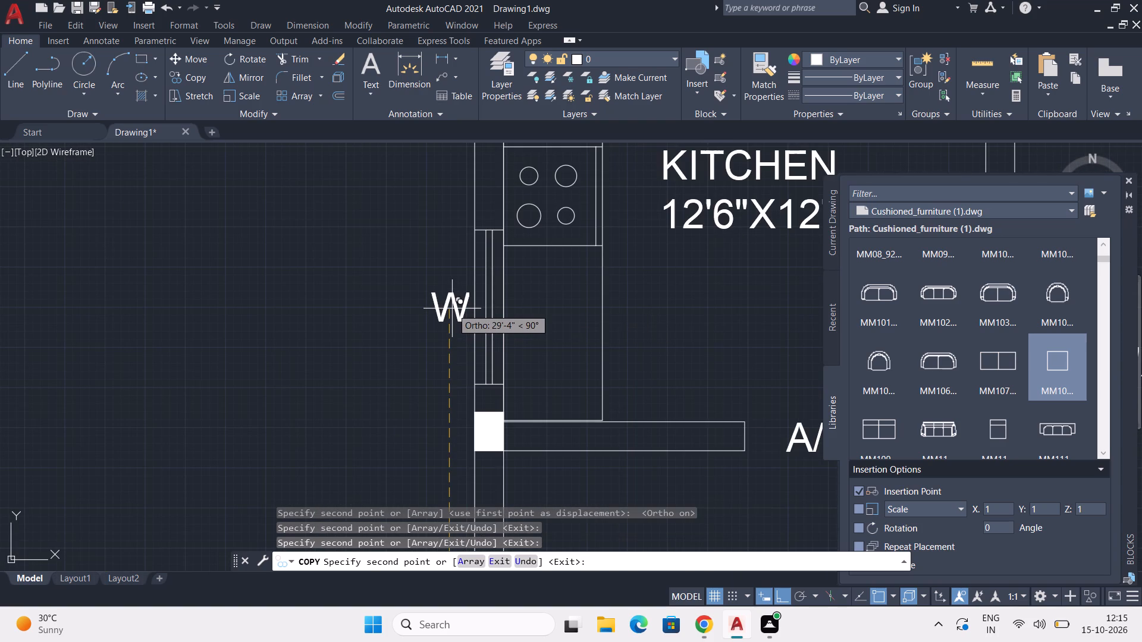
# With Ortho off, place a copy of the W label outside the window of the 11'3"X12' bedroom next to the kitchen.
pyautogui.scroll(-2, 452, 309)
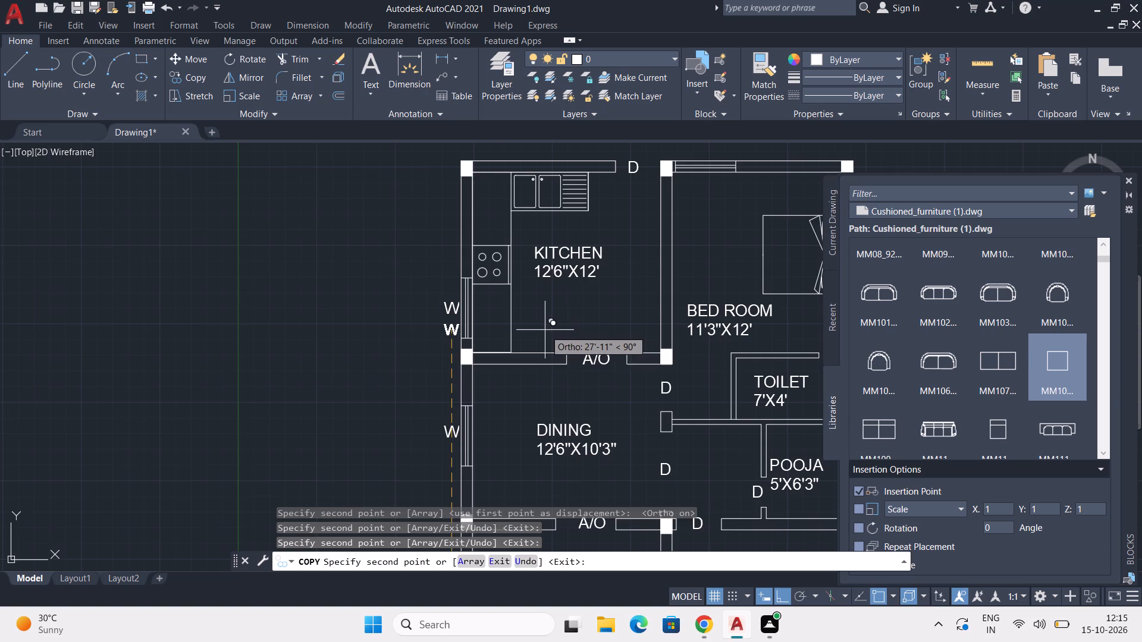
pyautogui.moveTo(545, 330); pyautogui.dragTo(492, 322, button='middle')
pyautogui.press('F8')
pyautogui.moveTo(545, 269); pyautogui.dragTo(548, 270, button='middle')
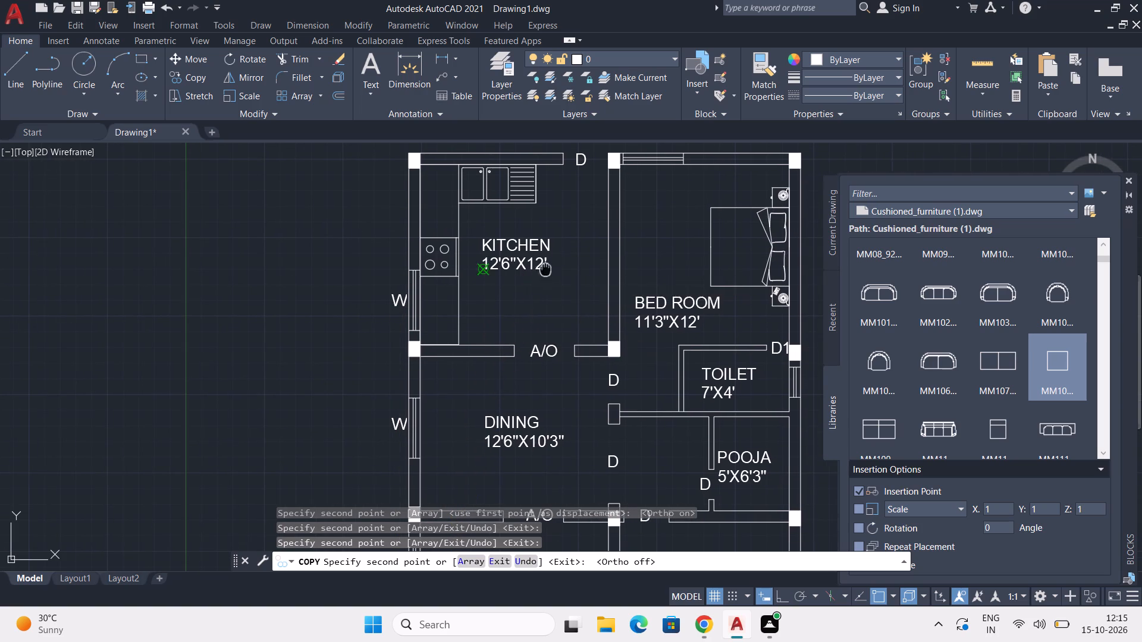
pyautogui.moveTo(548, 270); pyautogui.dragTo(553, 410, button='middle')
pyautogui.scroll(2, 575, 330)
pyautogui.moveTo(580, 327); pyautogui.dragTo(443, 410, button='middle')
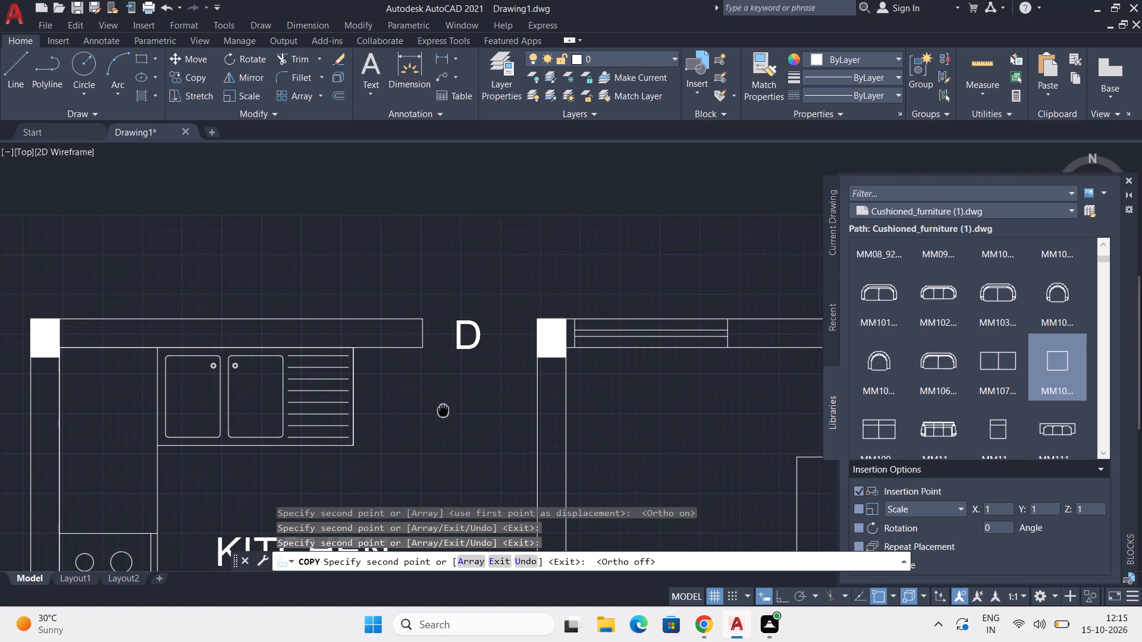
pyautogui.moveTo(443, 410); pyautogui.dragTo(442, 410, button='middle')
pyautogui.scroll(1, 614, 316)
pyautogui.moveTo(614, 316); pyautogui.dragTo(542, 331, button='middle')
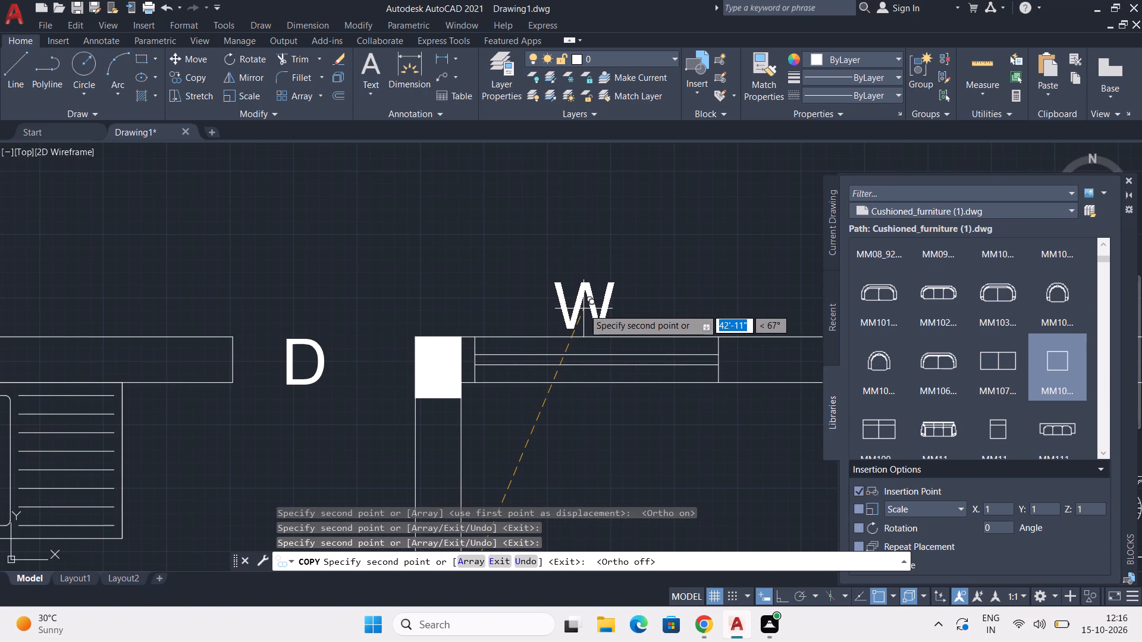
pyautogui.click(588, 307)
# Place a copy of the W label outside the exterior window of the 7'X4' toilet.
pyautogui.scroll(-2, 625, 361)
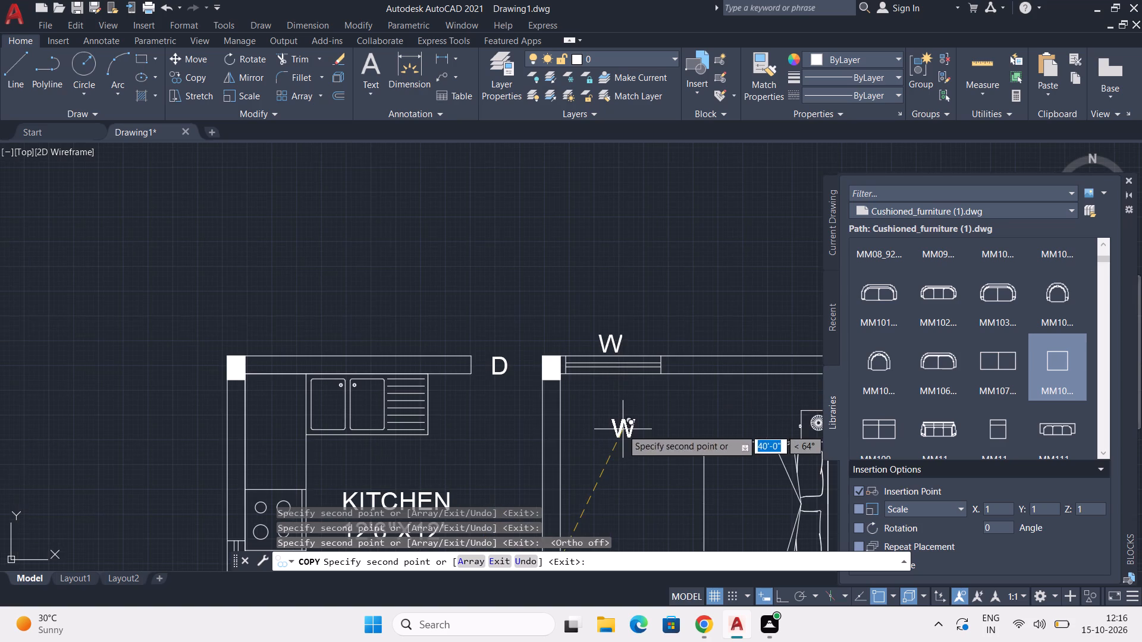
pyautogui.moveTo(622, 429); pyautogui.dragTo(516, 360, button='middle')
pyautogui.scroll(-1, 651, 442)
pyautogui.moveTo(660, 442); pyautogui.dragTo(633, 295, button='middle')
pyautogui.moveTo(656, 377); pyautogui.dragTo(567, 322, button='middle')
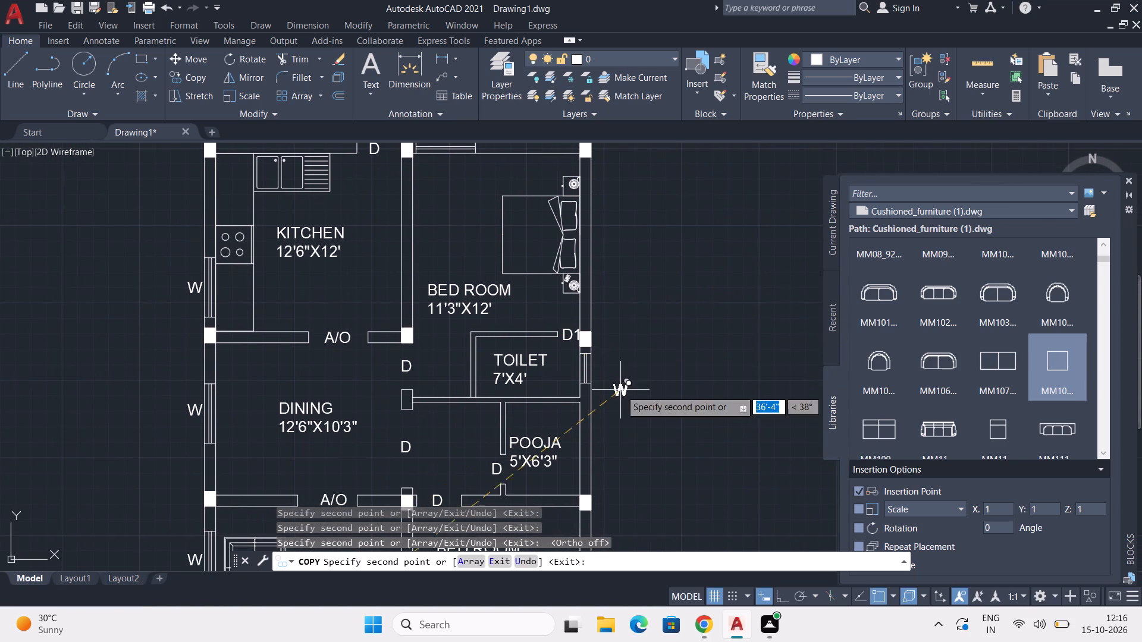
pyautogui.moveTo(620, 390); pyautogui.dragTo(629, 366, button='middle')
pyautogui.scroll(2, 622, 355)
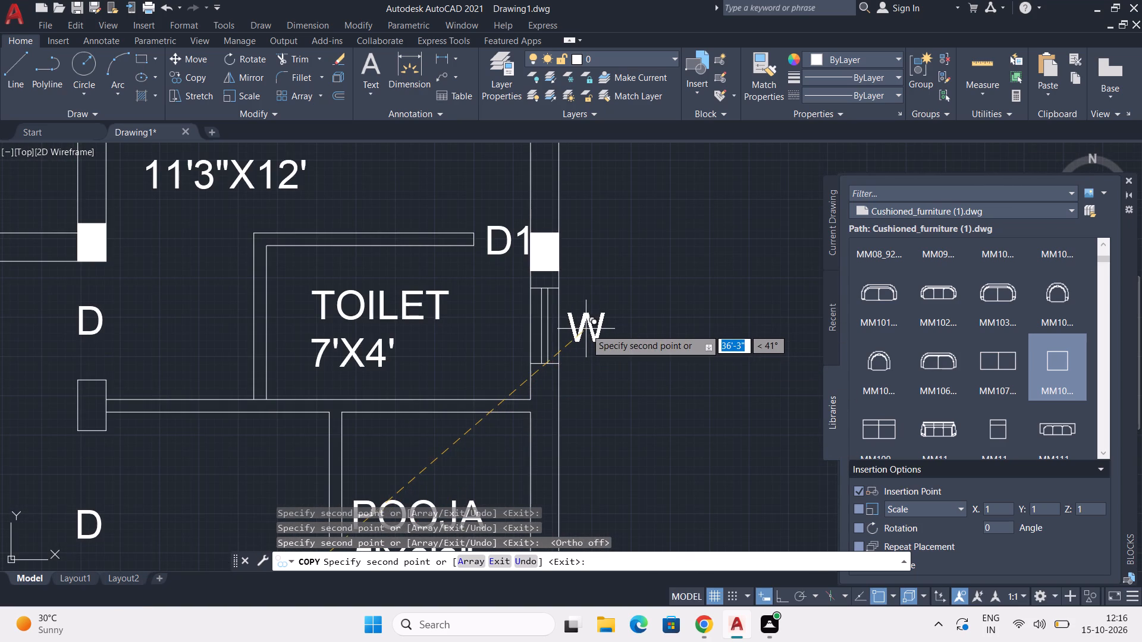
pyautogui.click(586, 329)
# Place a copy of the W label outside the 11'3"X13' bedroom's exterior window, behind the bed.
pyautogui.scroll(-2, 585, 373)
pyautogui.moveTo(574, 417); pyautogui.dragTo(594, 297, button='middle')
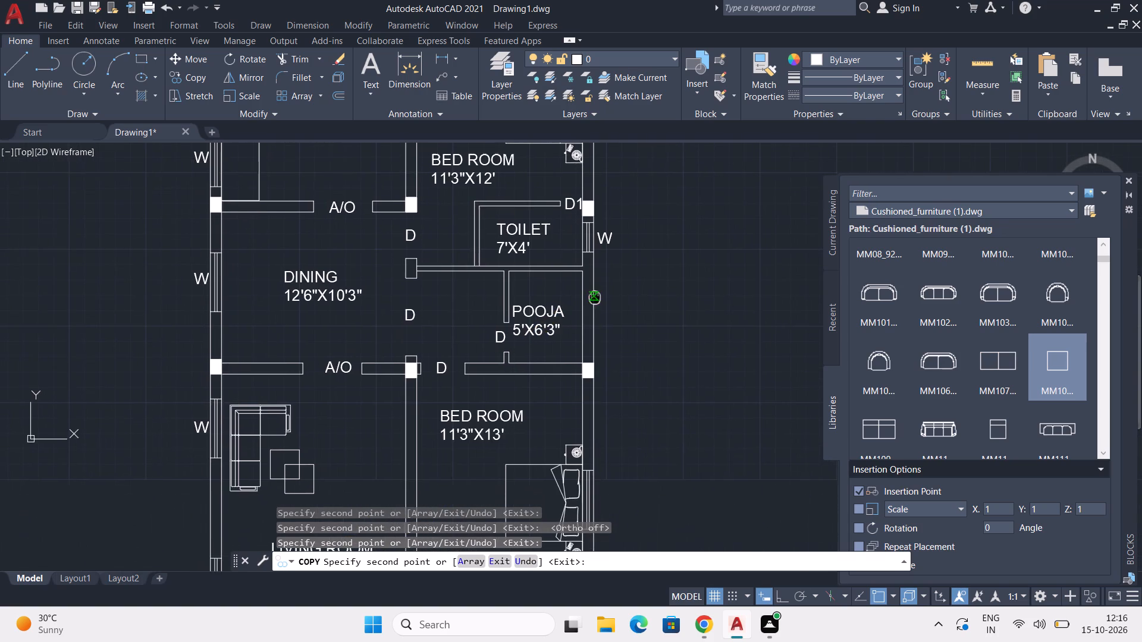
pyautogui.moveTo(585, 433); pyautogui.dragTo(602, 330, button='middle')
pyautogui.moveTo(608, 388); pyautogui.dragTo(624, 348, button='middle')
pyautogui.scroll(3, 629, 380)
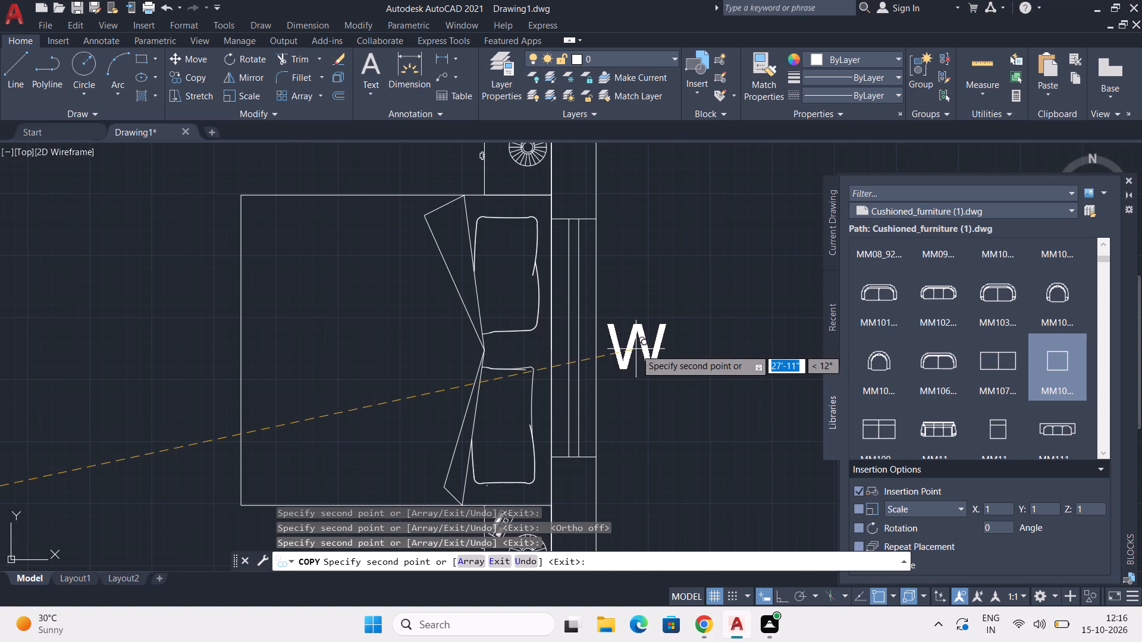
pyautogui.click(636, 349)
# Place a copy of the W label outside the exterior window of the 6'6"X4' toilet.
pyautogui.scroll(-3, 644, 353)
pyautogui.moveTo(619, 429); pyautogui.dragTo(626, 329, button='middle')
pyautogui.moveTo(618, 408); pyautogui.dragTo(628, 360, button='middle')
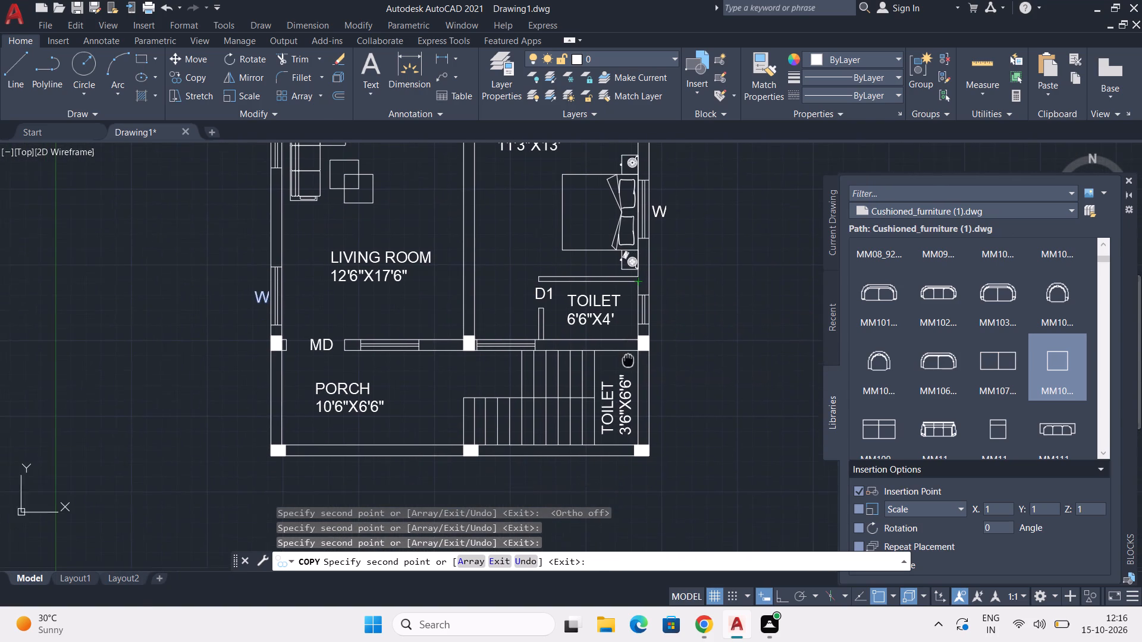
pyautogui.moveTo(628, 360); pyautogui.dragTo(628, 360, button='middle')
pyautogui.scroll(1, 657, 377)
pyautogui.moveTo(658, 370); pyautogui.dragTo(662, 442, button='middle')
pyautogui.scroll(2, 667, 369)
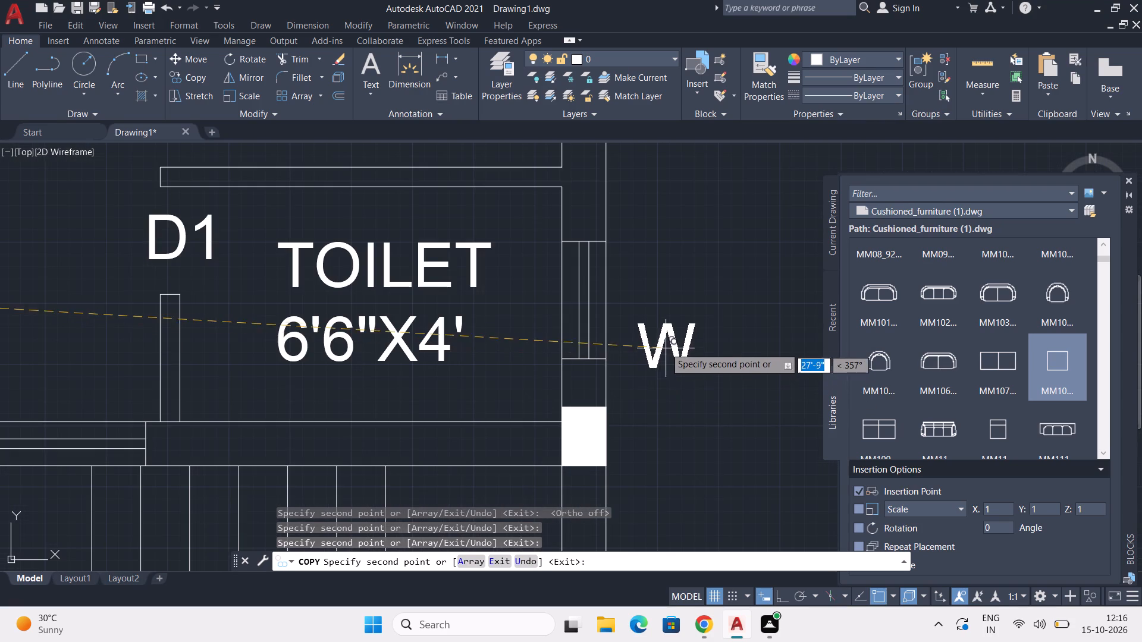
pyautogui.click(647, 318)
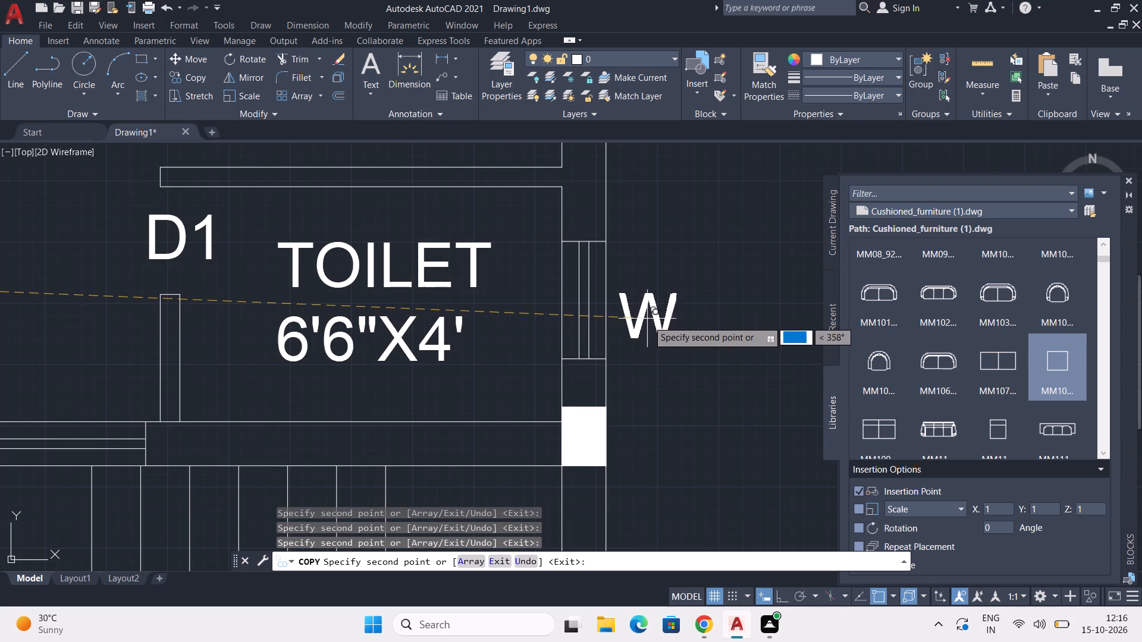
# Place W label copies below the porch-side window beside MD and the window beside the stairs, and finish copying.
pyautogui.scroll(-3, 651, 339)
pyautogui.moveTo(647, 415); pyautogui.dragTo(646, 364, button='middle')
pyautogui.scroll(2, 382, 342)
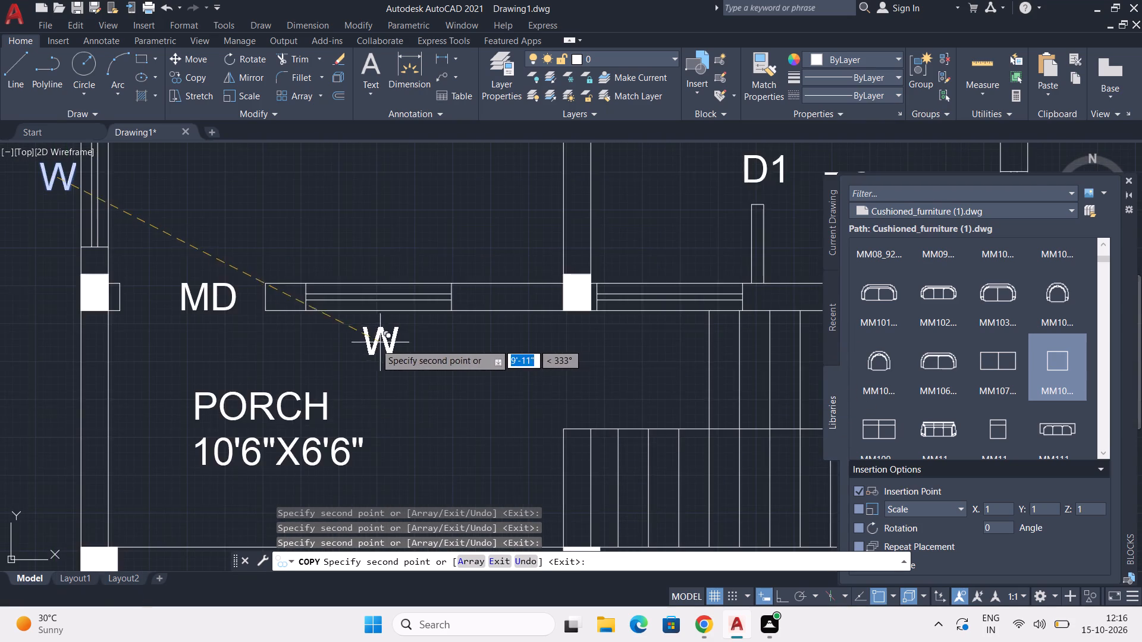
pyautogui.moveTo(374, 344); pyautogui.dragTo(438, 362, button='middle')
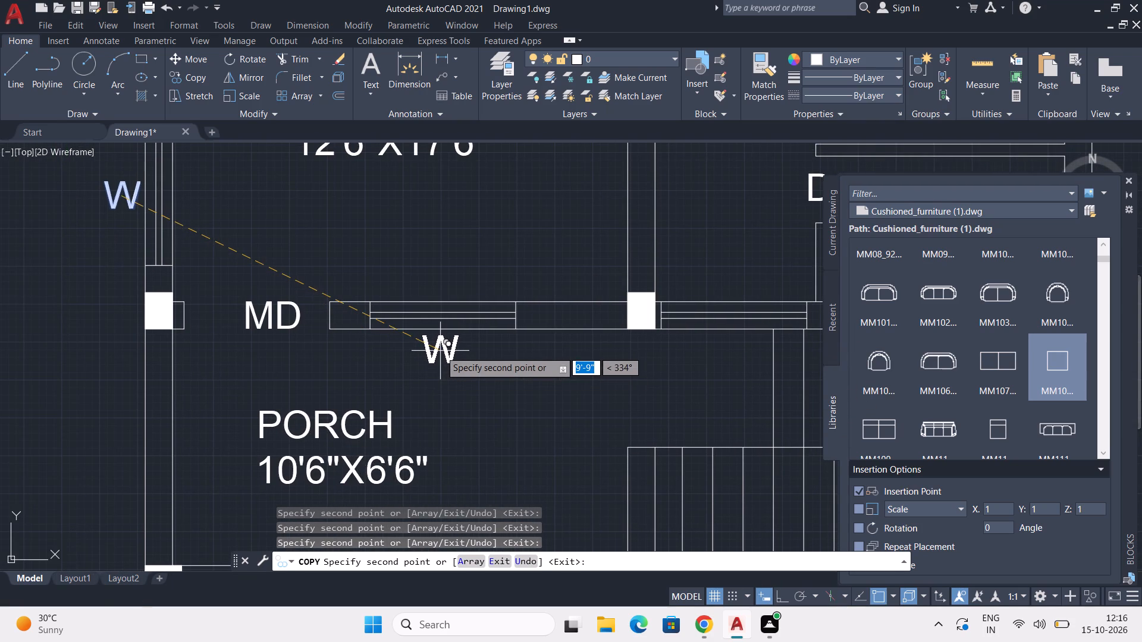
pyautogui.click(440, 351)
pyautogui.moveTo(512, 360); pyautogui.dragTo(384, 376, button='middle')
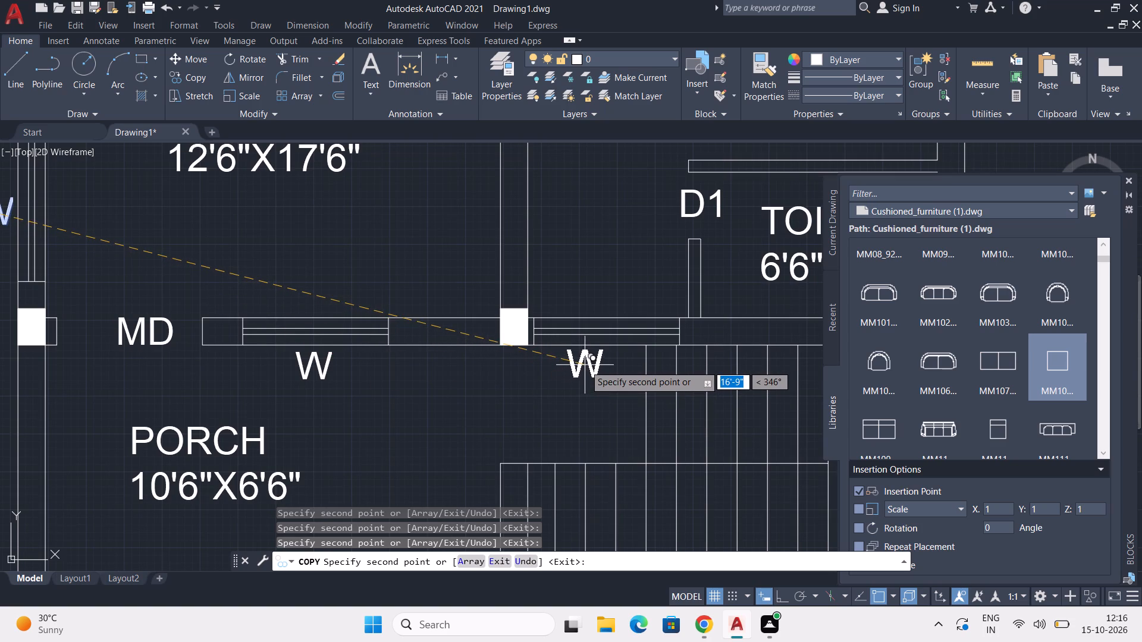
pyautogui.click(587, 367)
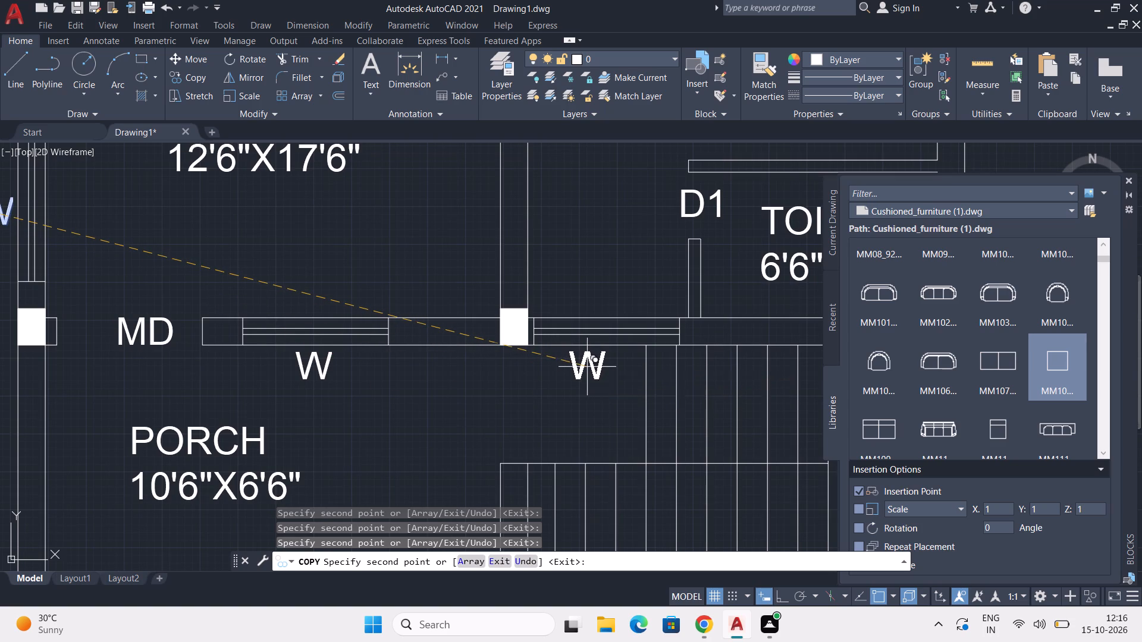
pyautogui.press('Escape')
# Change the W label outside the 6'6"X4' toilet's window to V.
pyautogui.scroll(-3, 587, 367)
pyautogui.moveTo(589, 381); pyautogui.dragTo(523, 405, button='middle')
pyautogui.moveTo(550, 397); pyautogui.dragTo(497, 397, button='middle')
pyautogui.moveTo(581, 380); pyautogui.dragTo(575, 378, button='middle')
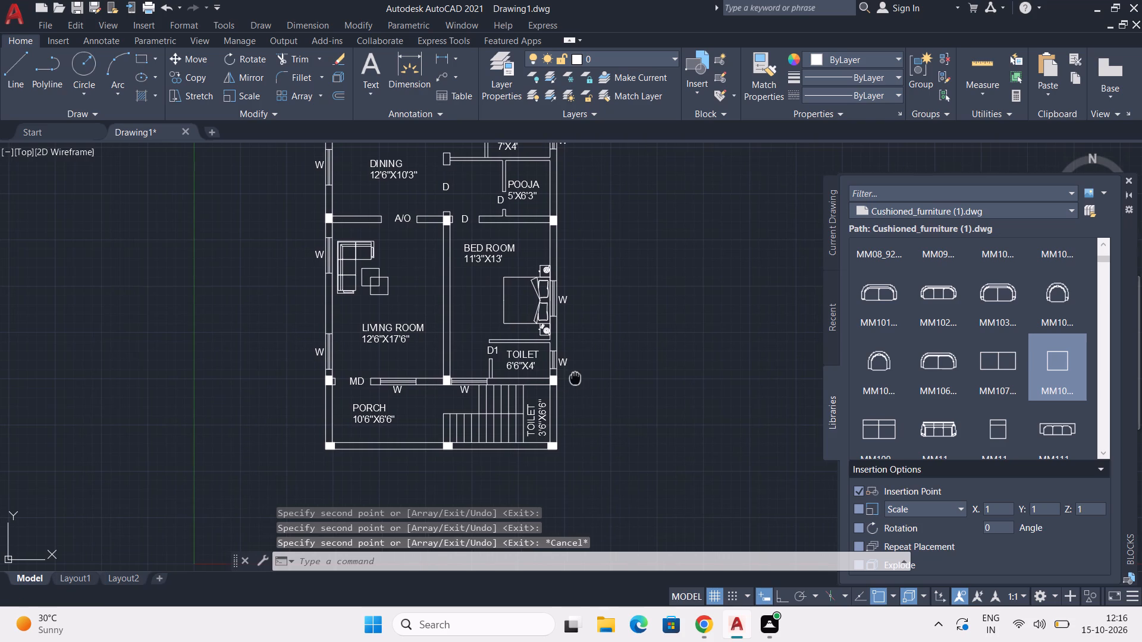
pyautogui.moveTo(575, 378); pyautogui.dragTo(546, 371, button='middle')
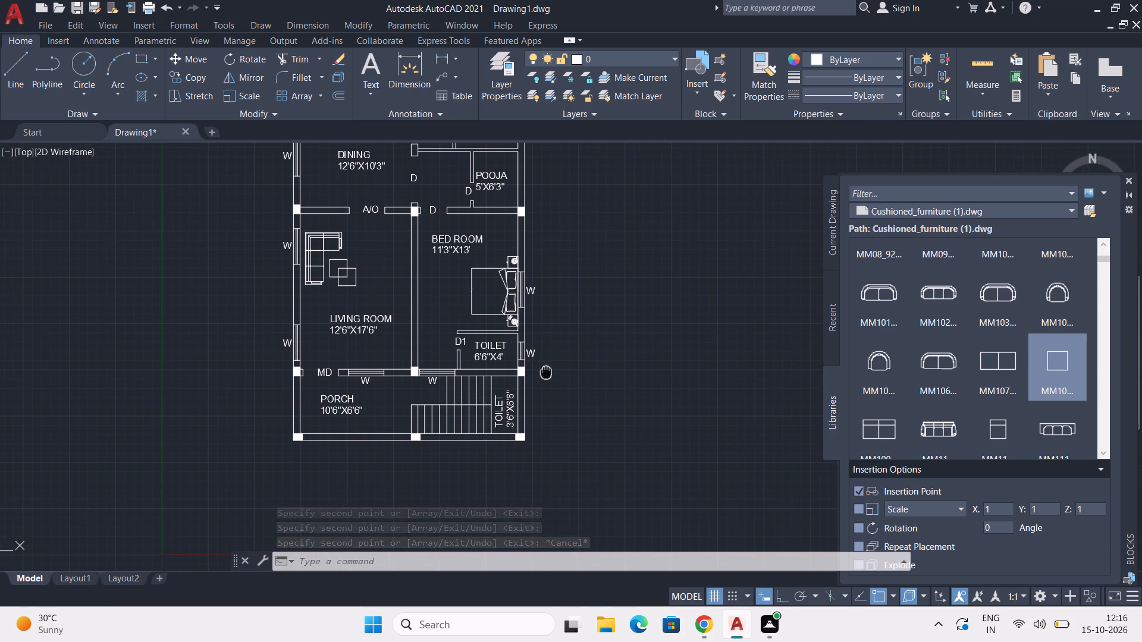
pyautogui.moveTo(546, 371); pyautogui.dragTo(548, 396, button='middle')
pyautogui.scroll(3, 541, 397)
pyautogui.moveTo(504, 380); pyautogui.dragTo(516, 388, button='middle')
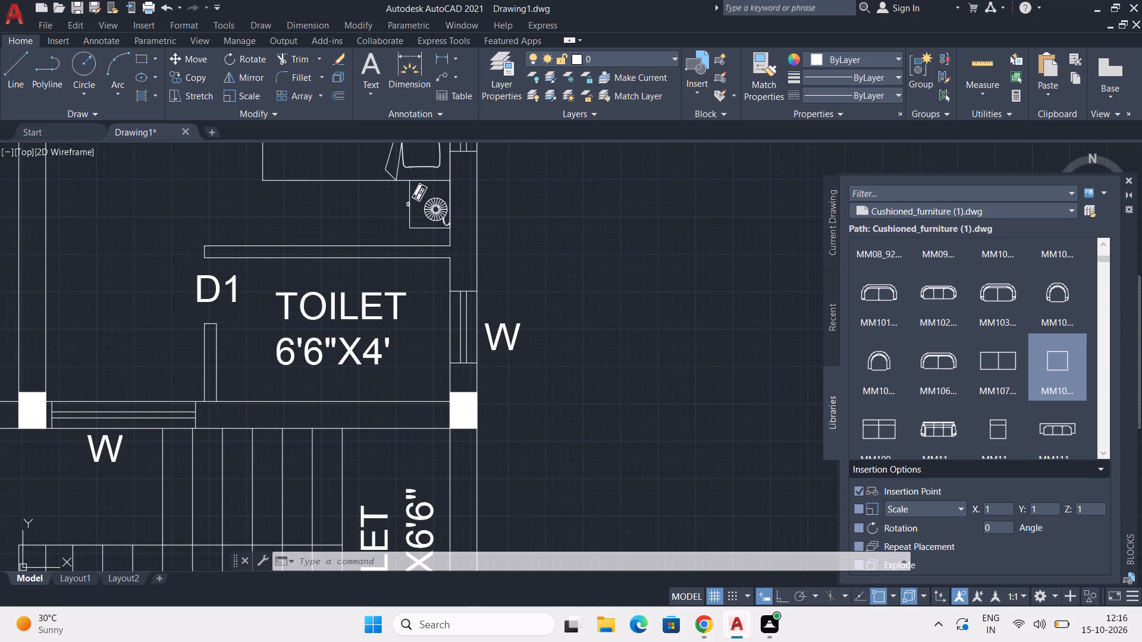
pyautogui.doubleClick(514, 342)
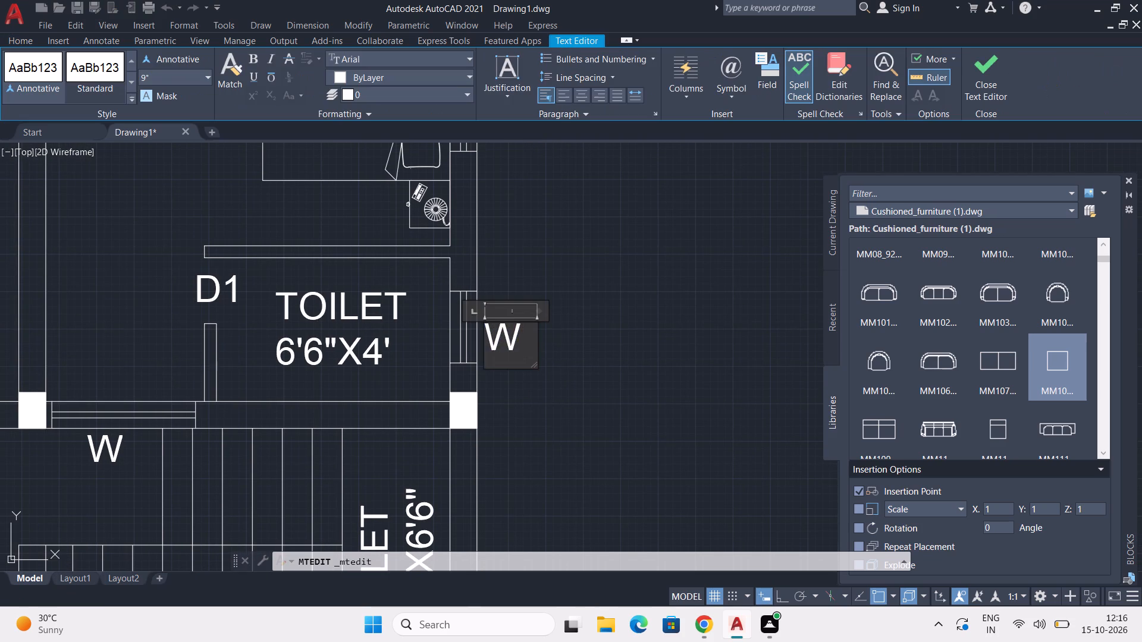
pyautogui.doubleClick(527, 342)
pyautogui.press('v')
# Change the W label outside the 7'X4' toilet's window to V.
pyautogui.moveTo(549, 287); pyautogui.dragTo(556, 436, button='middle')
pyautogui.scroll(-2, 555, 338)
pyautogui.moveTo(556, 331); pyautogui.dragTo(559, 373, button='middle')
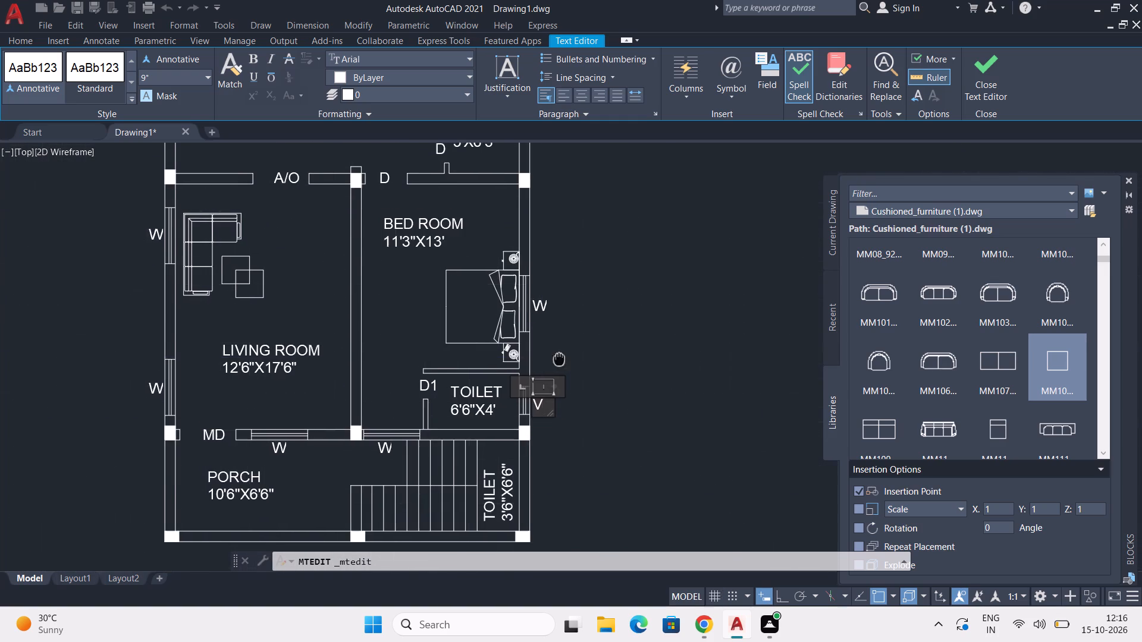
pyautogui.moveTo(559, 373); pyautogui.dragTo(560, 420, button='middle')
pyautogui.scroll(-1, 588, 347)
pyautogui.moveTo(589, 342); pyautogui.dragTo(590, 398, button='middle')
pyautogui.moveTo(597, 293); pyautogui.dragTo(603, 361, button='middle')
pyautogui.click(569, 341)
pyautogui.tripleClick(569, 339)
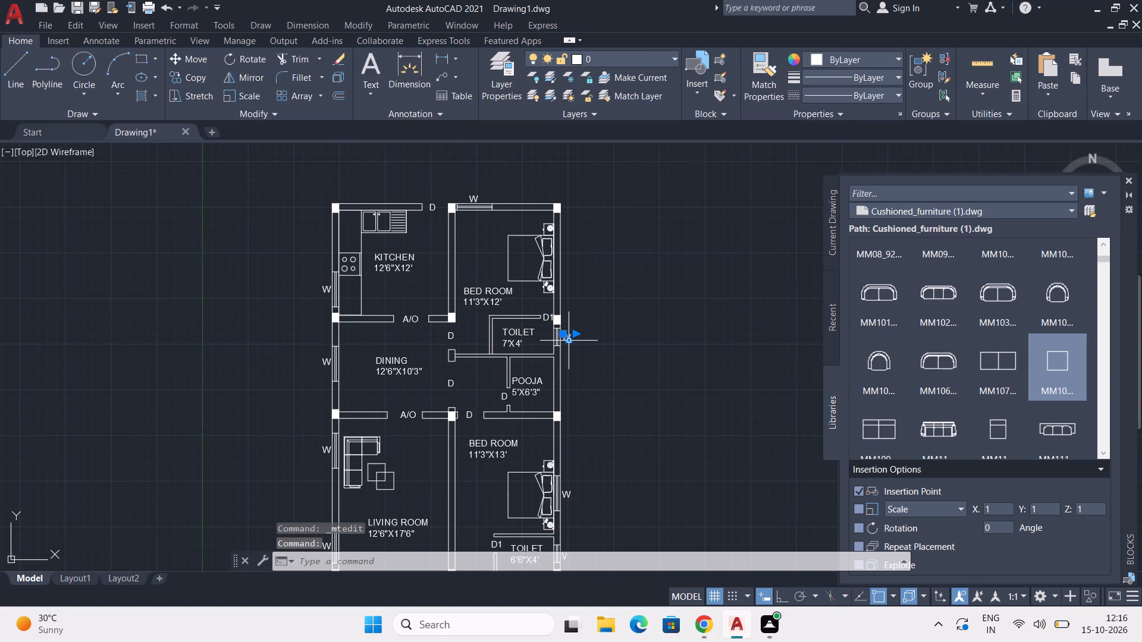
pyautogui.scroll(3, 572, 341)
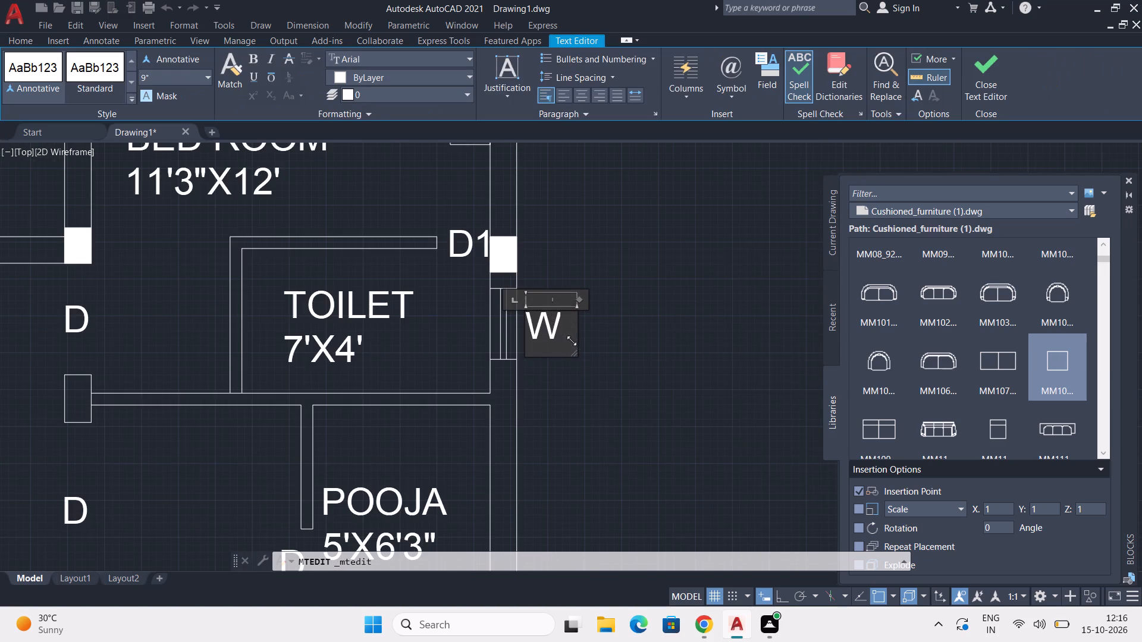
pyautogui.doubleClick(571, 338)
pyautogui.press('v')
pyautogui.click(610, 331)
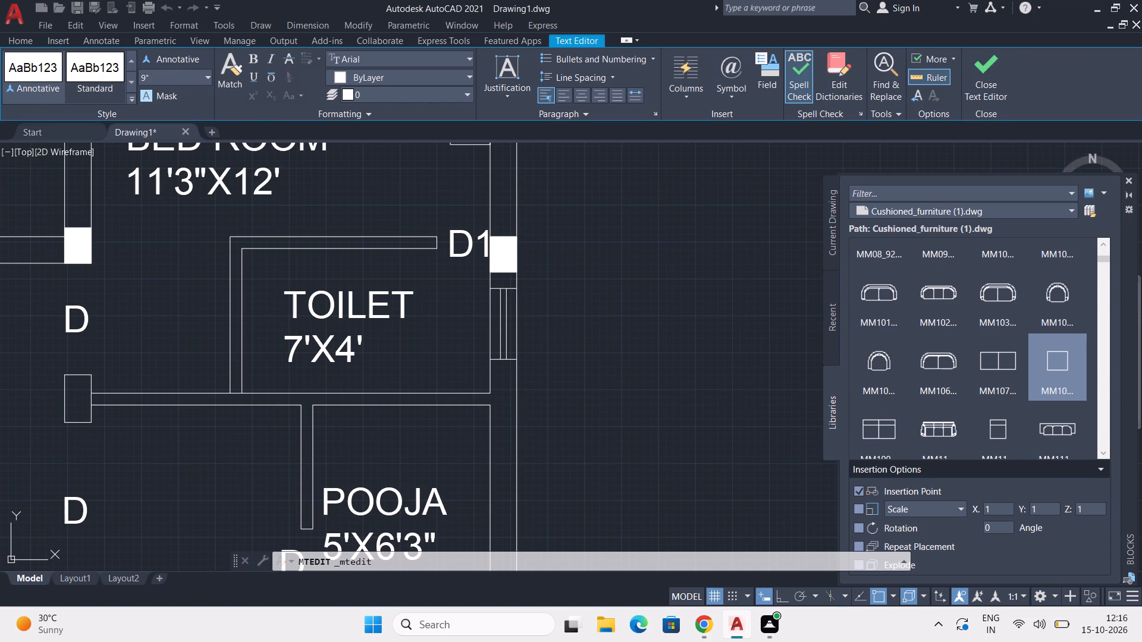
# Look over the room names and opening tags across the whole floor plan.
pyautogui.scroll(-3, 616, 335)
pyautogui.moveTo(601, 393); pyautogui.dragTo(610, 322, button='middle')
pyautogui.moveTo(641, 436); pyautogui.dragTo(629, 443, button='middle')
pyautogui.scroll(-1, 632, 414)
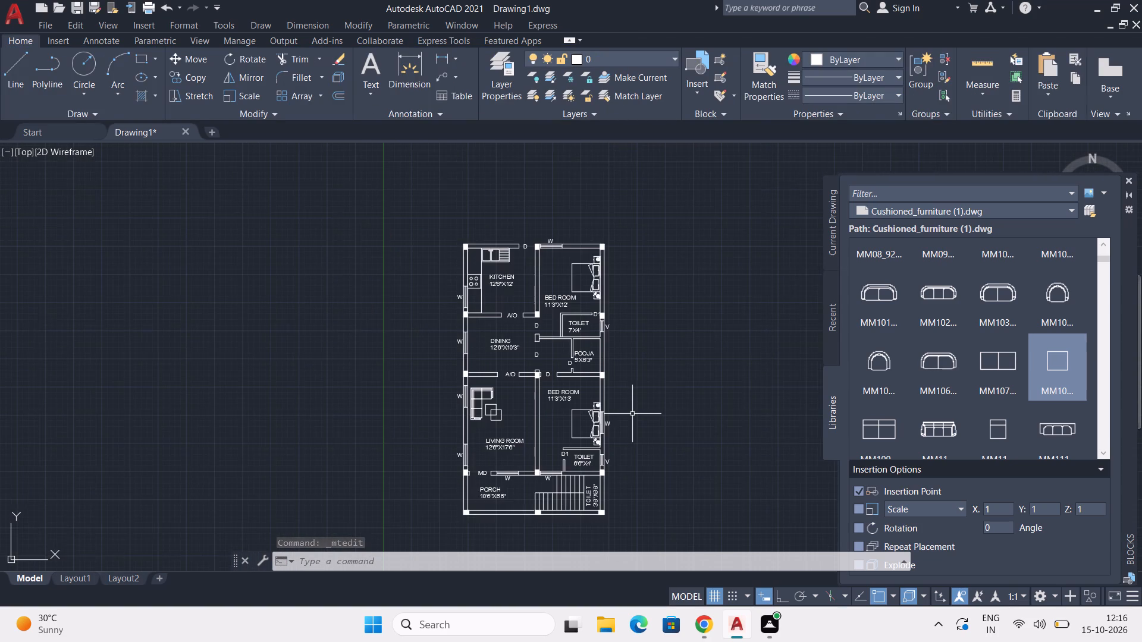
pyautogui.moveTo(632, 413); pyautogui.dragTo(623, 413, button='middle')
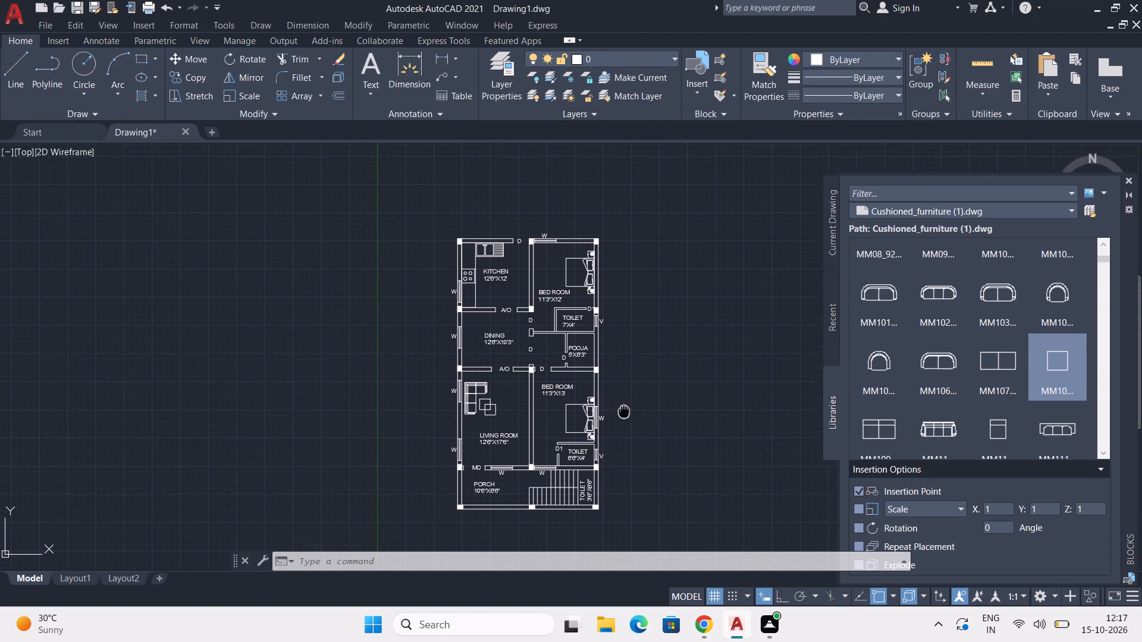
pyautogui.moveTo(623, 413); pyautogui.dragTo(616, 422, button='middle')
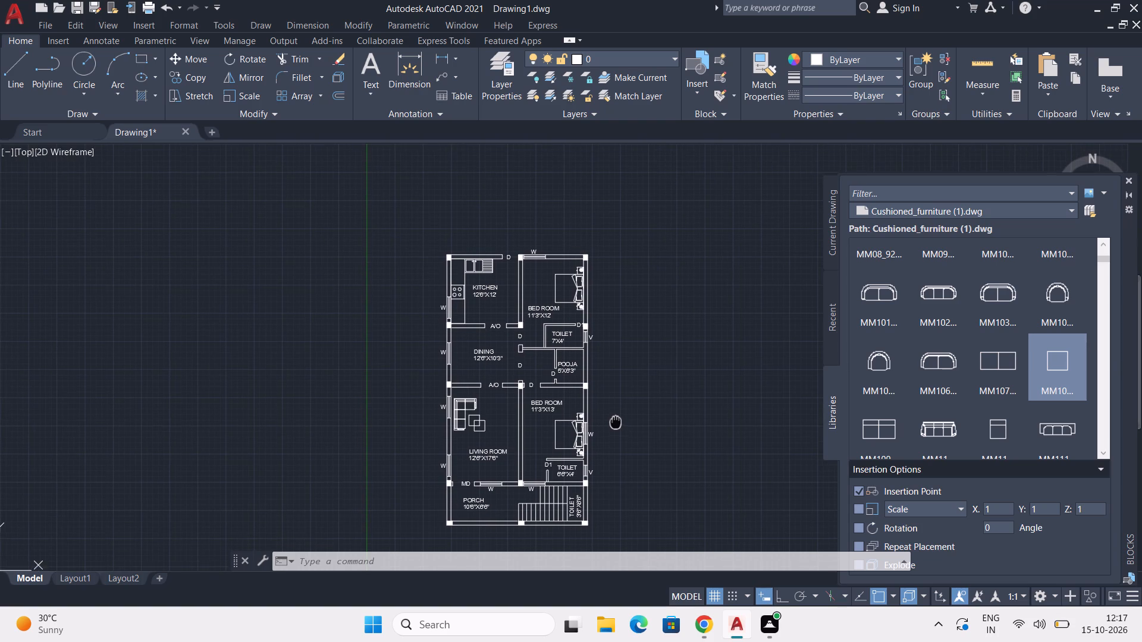
pyautogui.moveTo(616, 422); pyautogui.dragTo(625, 373, button='middle')
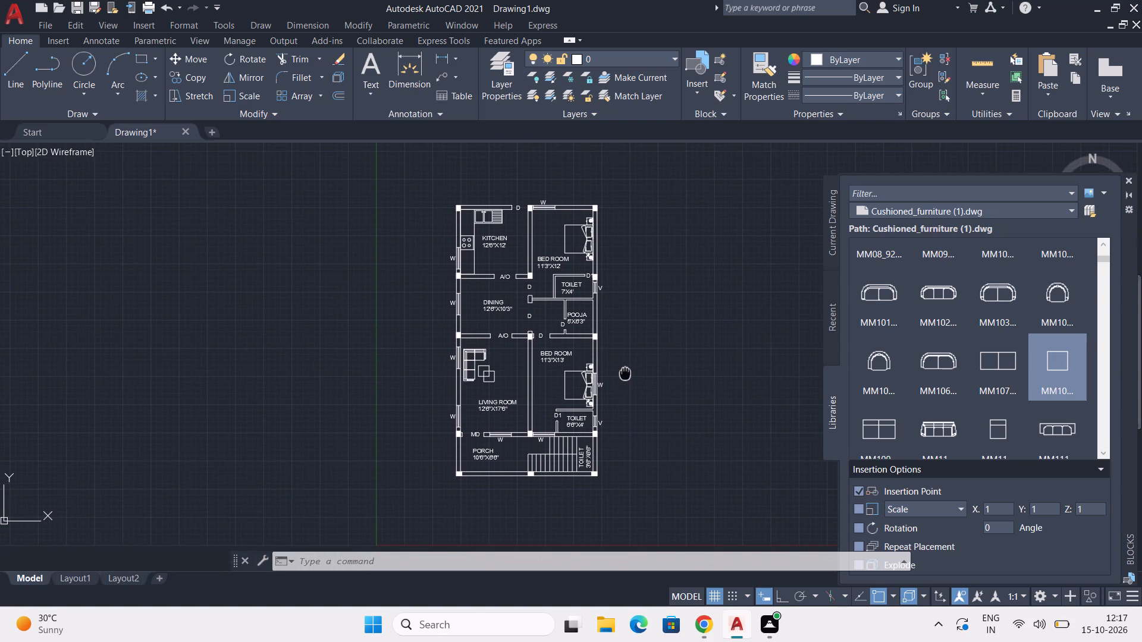
pyautogui.moveTo(625, 373); pyautogui.dragTo(601, 421, button='middle')
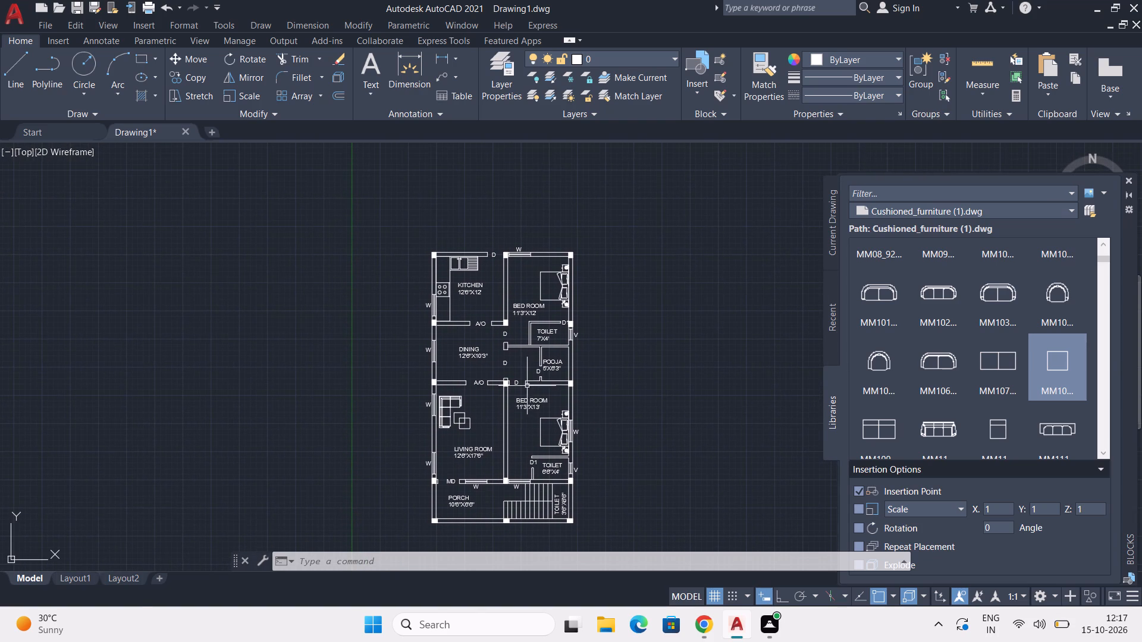
pyautogui.moveTo(525, 383); pyautogui.dragTo(557, 435, button='middle')
pyautogui.moveTo(536, 416); pyautogui.dragTo(509, 431, button='middle')
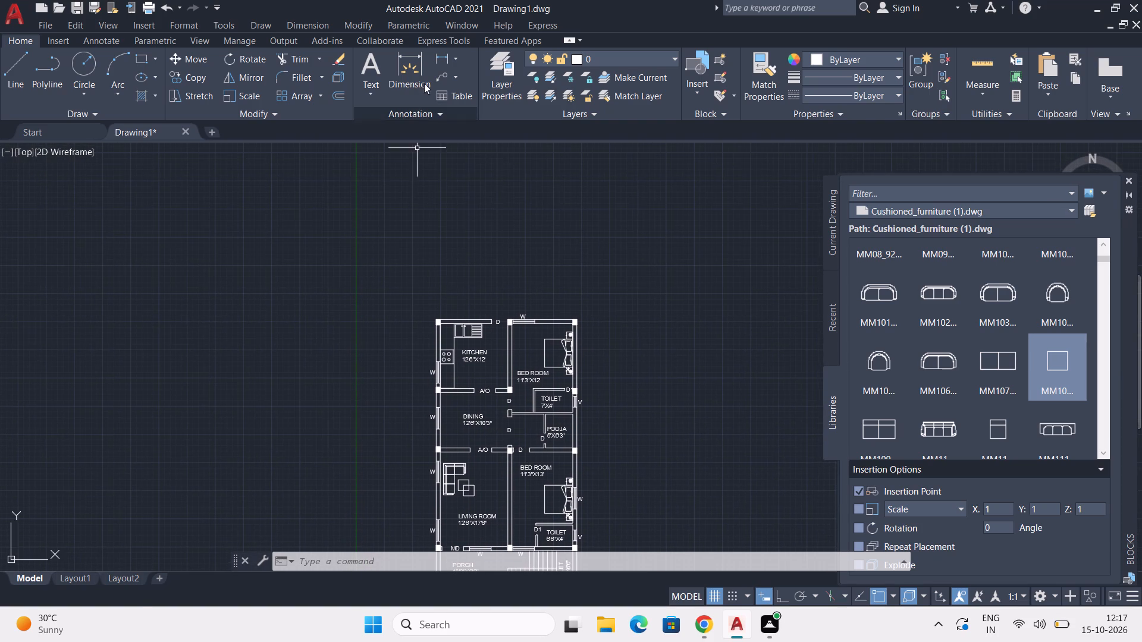
# Add a linear dimension across the building's overall outer width, placed just beyond the exterior wall of the kitchen and adjacent bedroom.
pyautogui.click(436, 60)
pyautogui.scroll(3, 442, 341)
pyautogui.moveTo(436, 314); pyautogui.dragTo(421, 379, button='middle')
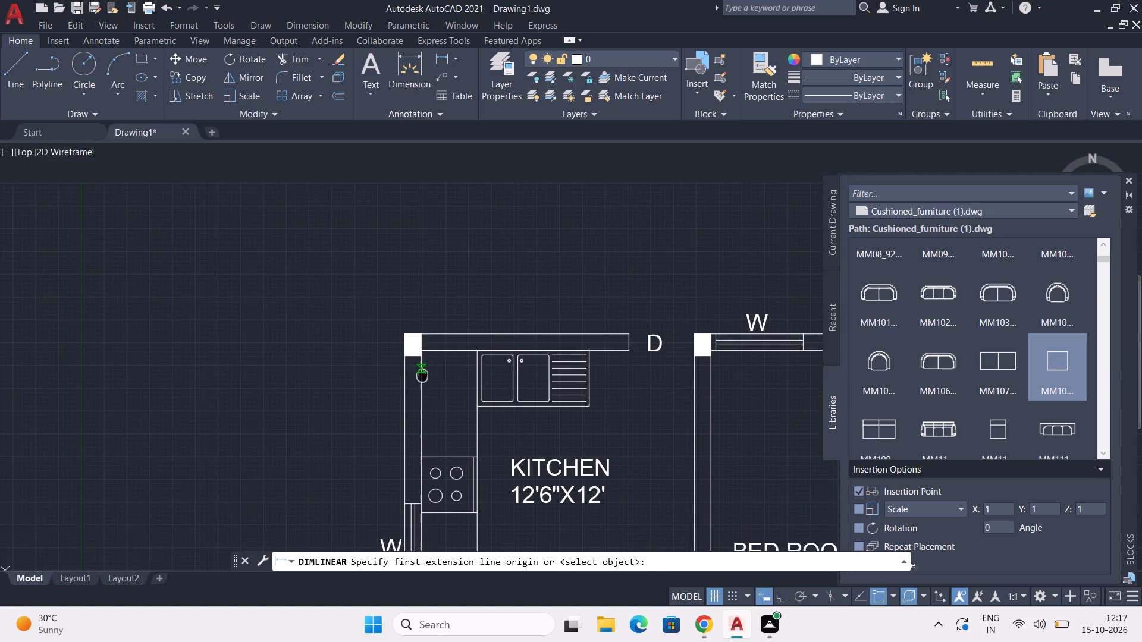
pyautogui.moveTo(421, 379); pyautogui.dragTo(419, 382, button='middle')
pyautogui.click(399, 348)
pyautogui.moveTo(639, 364); pyautogui.dragTo(430, 363, button='middle')
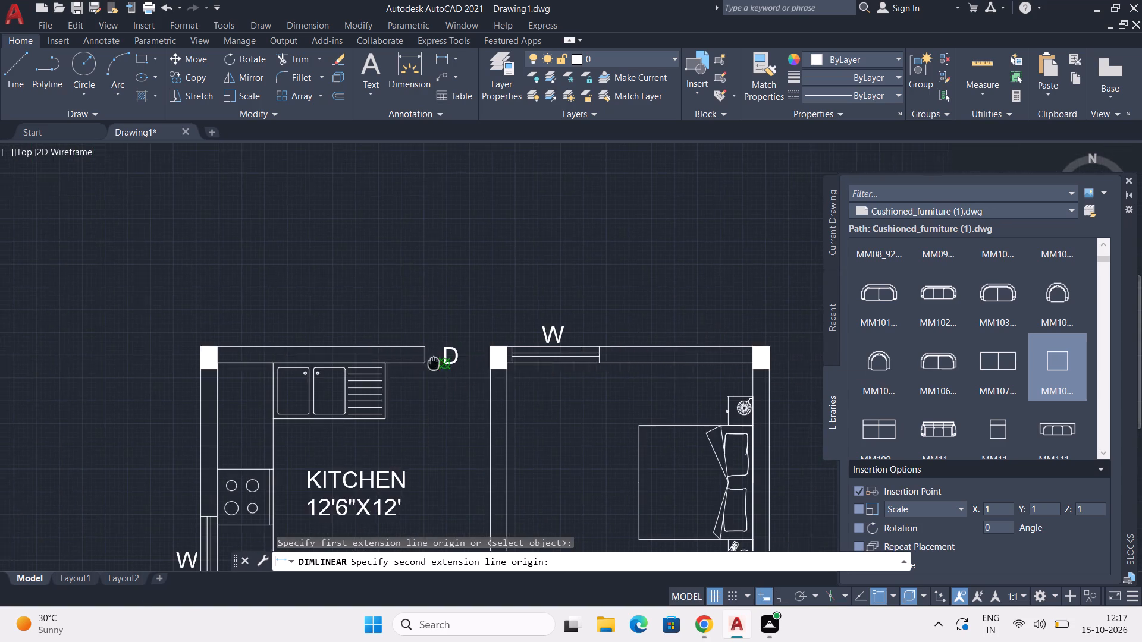
pyautogui.moveTo(430, 363); pyautogui.dragTo(429, 363, button='middle')
pyautogui.moveTo(579, 341); pyautogui.dragTo(445, 363, button='middle')
pyautogui.scroll(2, 633, 357)
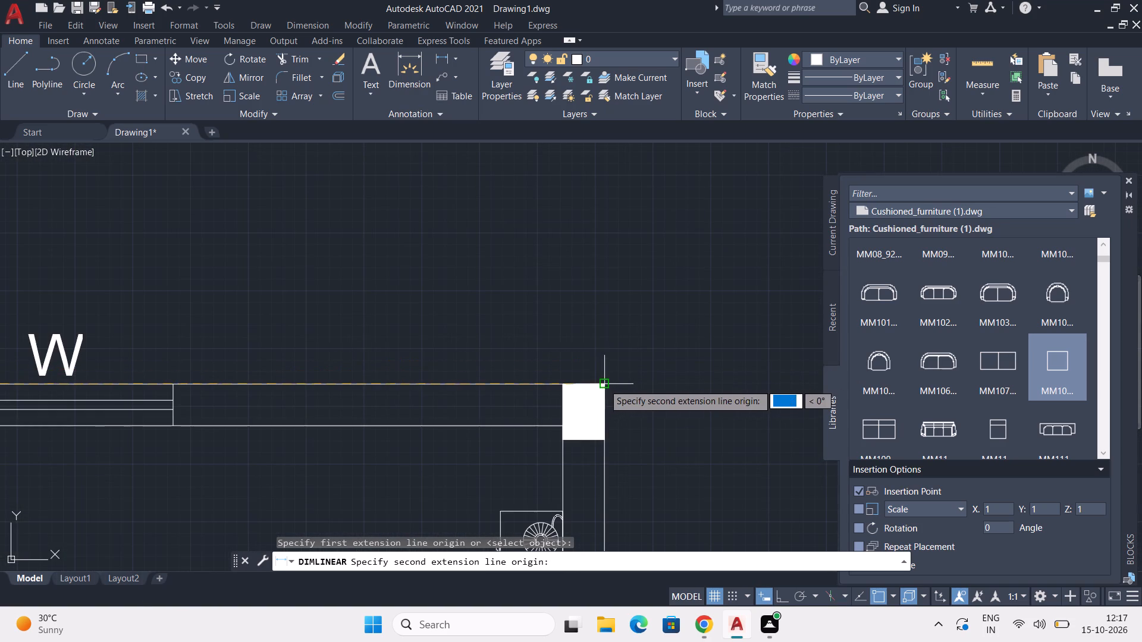
pyautogui.click(604, 384)
pyautogui.scroll(-2, 607, 342)
pyautogui.moveTo(607, 338); pyautogui.dragTo(616, 334, button='middle')
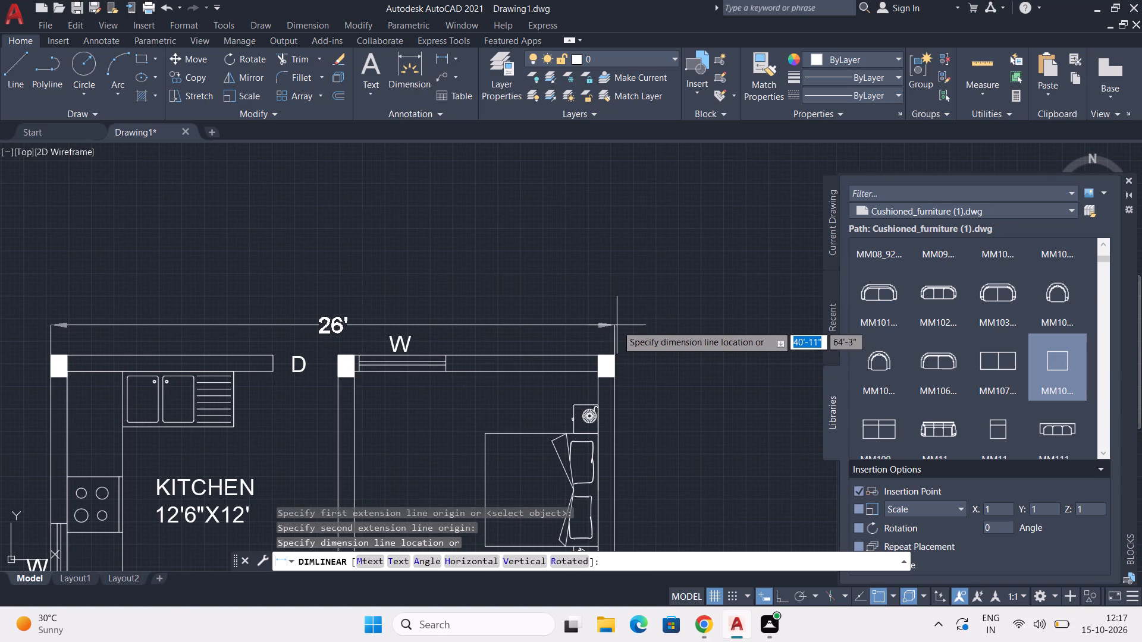
pyautogui.click(617, 331)
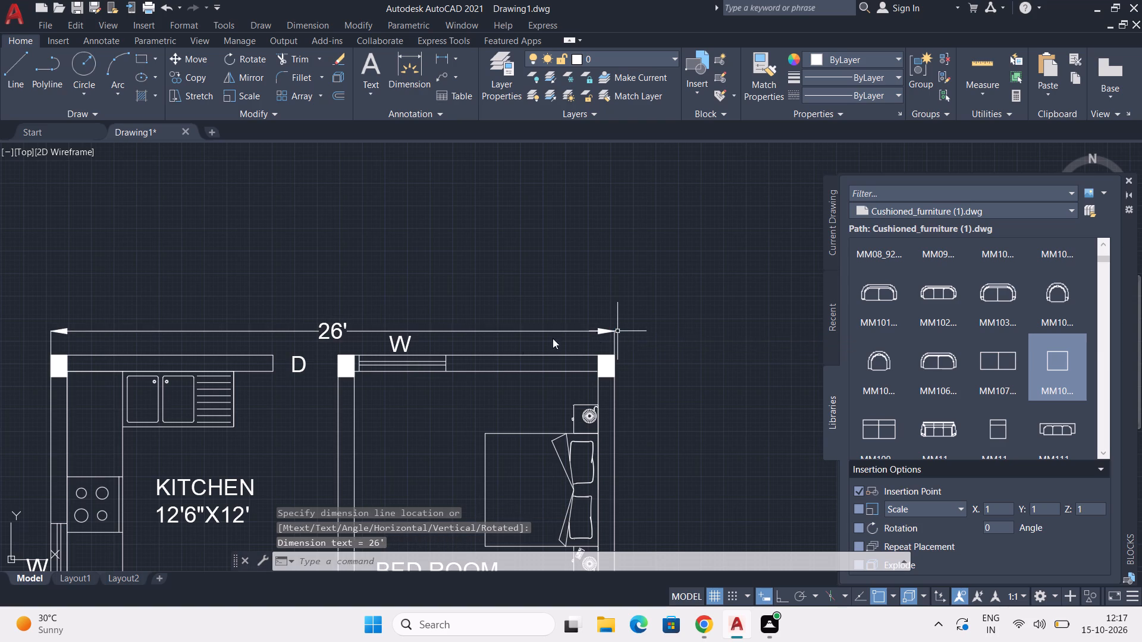
# Add a vertical linear dimension along the building's overall outer length, placed just beyond the exterior wall of the bedrooms and toilets.
pyautogui.scroll(-2, 513, 354)
pyautogui.moveTo(507, 370); pyautogui.dragTo(529, 332, button='middle')
pyautogui.press('space')
pyautogui.moveTo(491, 372); pyautogui.dragTo(539, 313, button='middle')
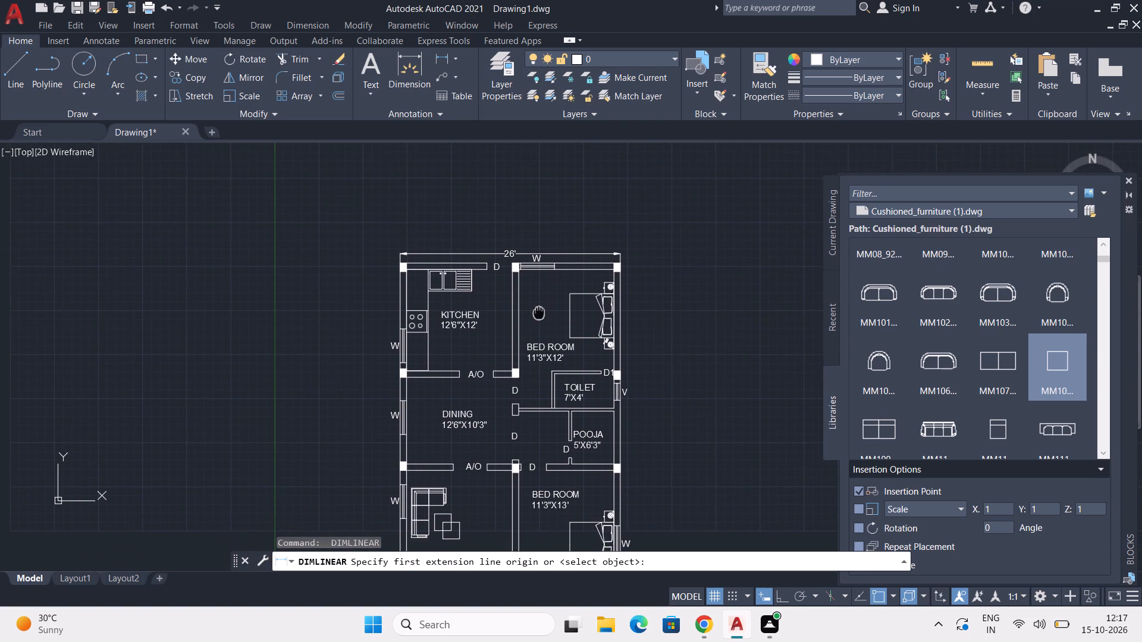
pyautogui.moveTo(539, 313); pyautogui.dragTo(485, 322, button='middle')
pyautogui.scroll(4, 589, 266)
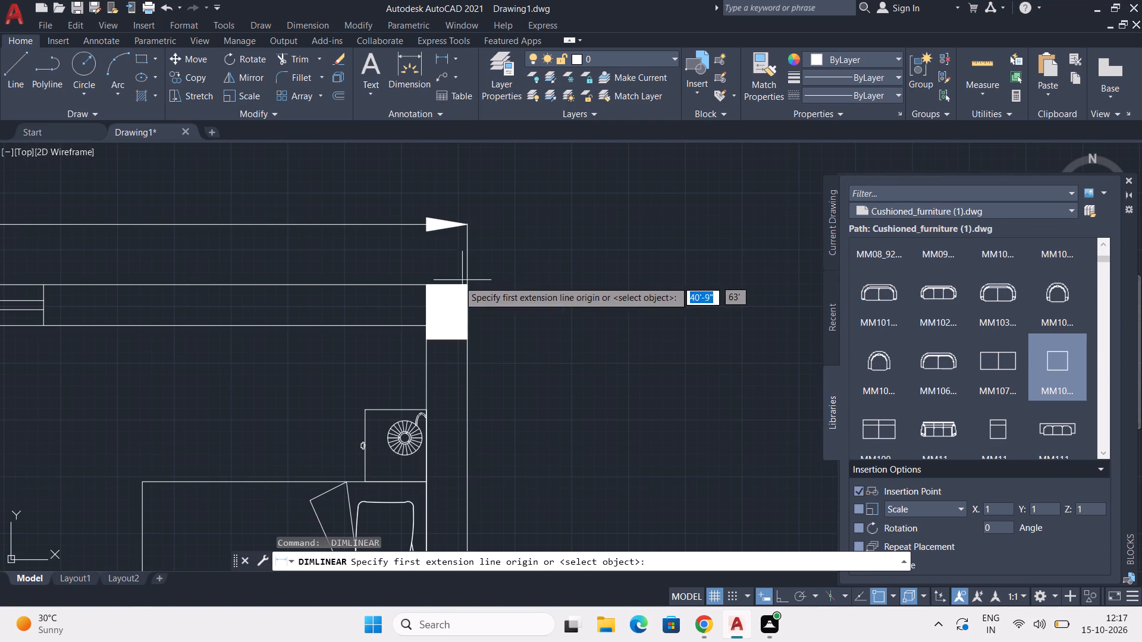
pyautogui.scroll(2, 465, 289)
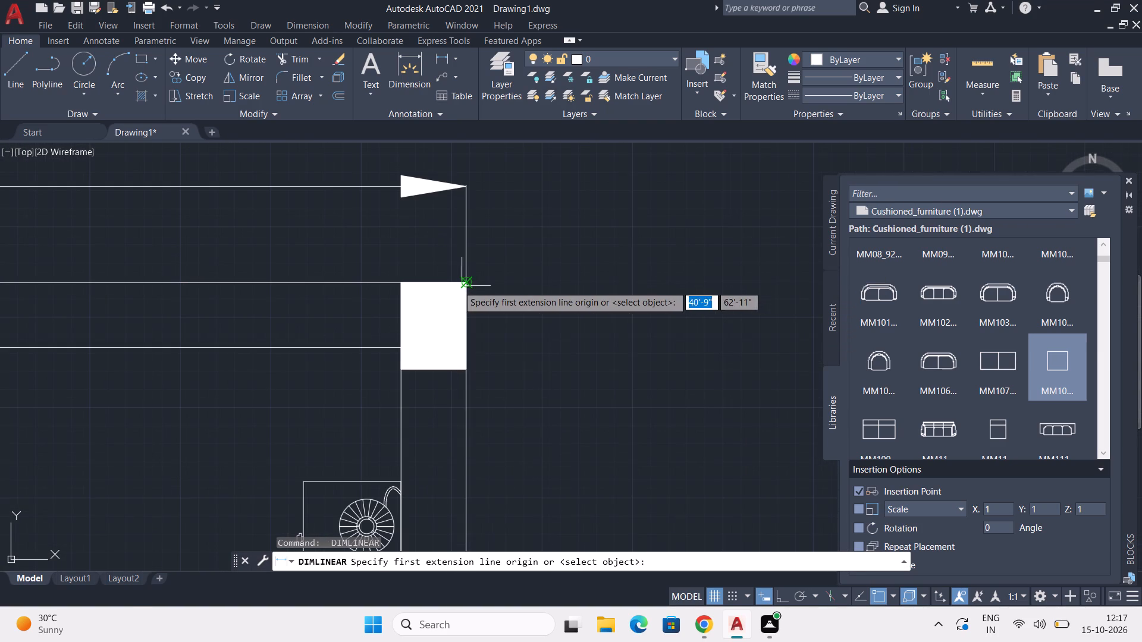
pyautogui.click(466, 283)
pyautogui.scroll(-3, 486, 379)
pyautogui.moveTo(482, 421); pyautogui.dragTo(482, 399, button='middle')
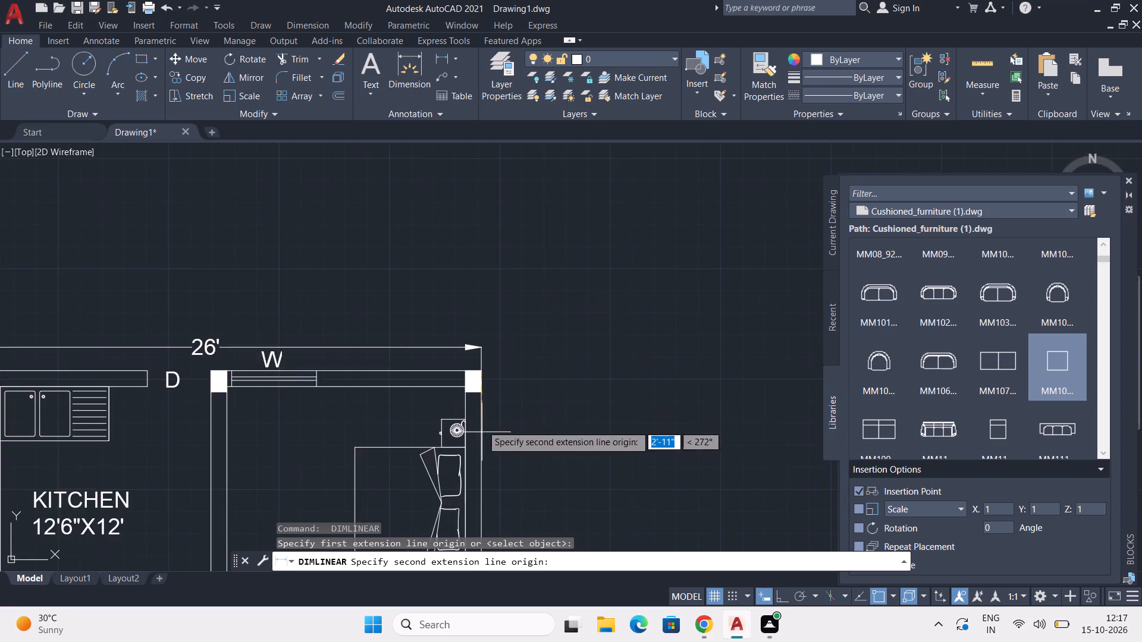
pyautogui.moveTo(482, 399); pyautogui.dragTo(494, 311, button='middle')
pyautogui.scroll(-3, 503, 311)
pyautogui.moveTo(502, 396); pyautogui.dragTo(523, 270, button='middle')
pyautogui.moveTo(540, 427); pyautogui.dragTo(551, 358, button='middle')
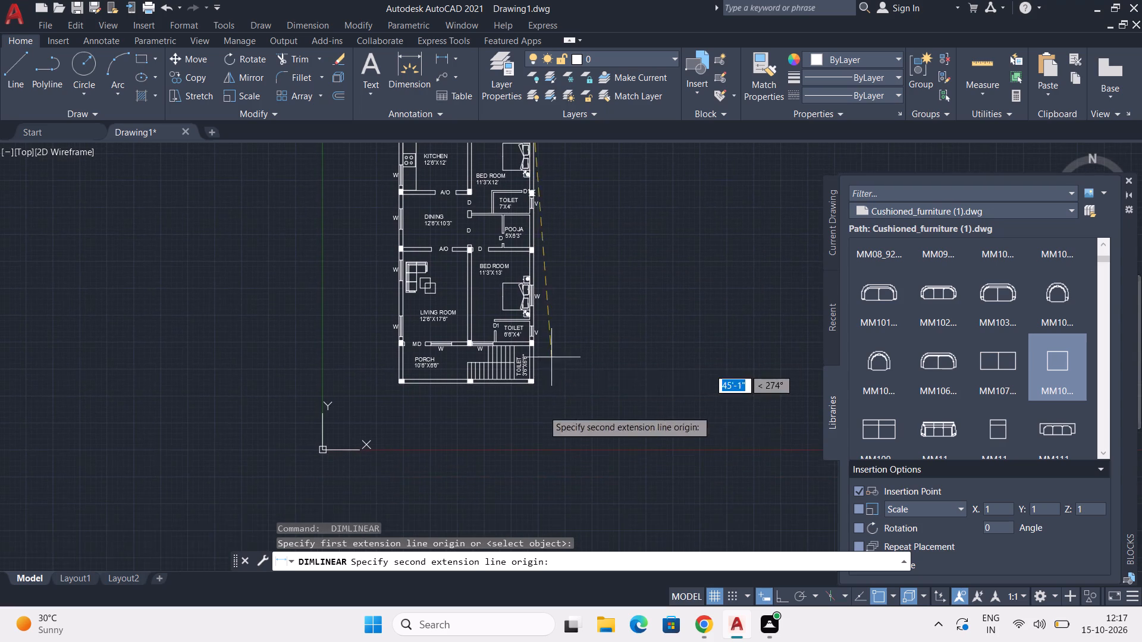
pyautogui.moveTo(541, 416); pyautogui.dragTo(553, 383, button='middle')
pyautogui.scroll(2, 541, 402)
pyautogui.moveTo(555, 347); pyautogui.dragTo(556, 452, button='middle')
pyautogui.scroll(2, 534, 379)
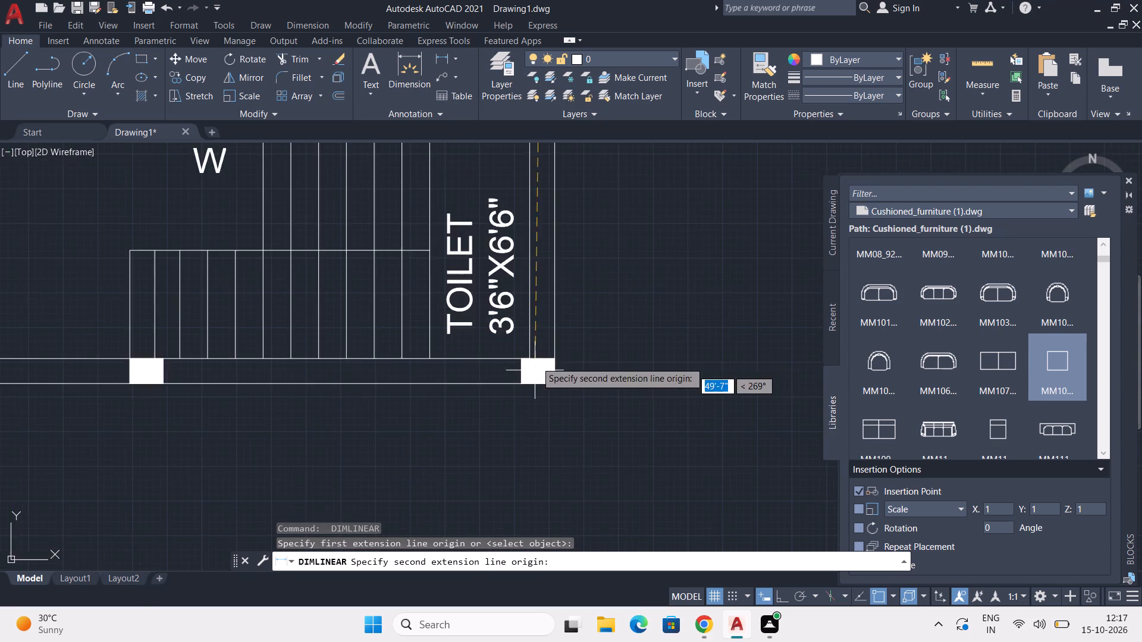
pyautogui.scroll(2, 537, 356)
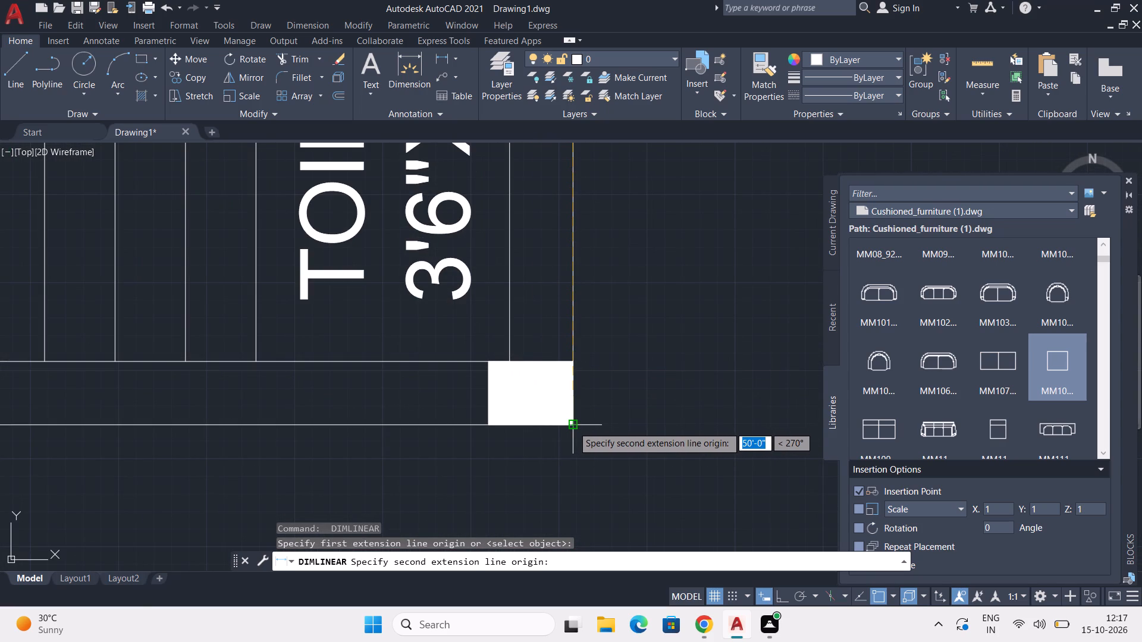
pyautogui.click(573, 426)
pyautogui.scroll(-3, 611, 421)
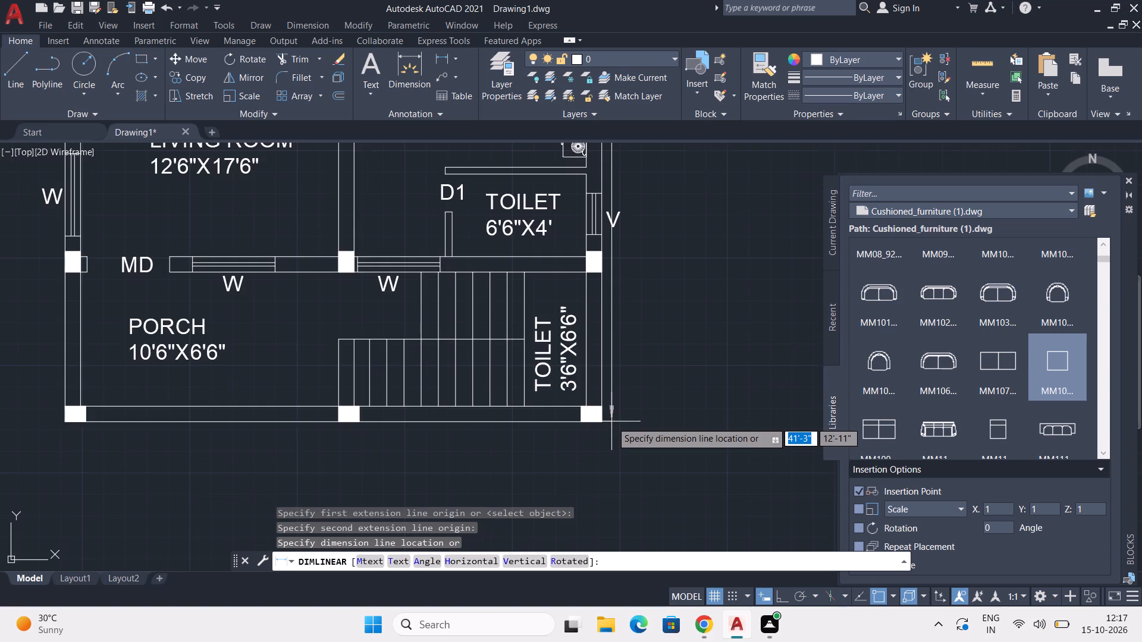
pyautogui.scroll(-2, 611, 421)
pyautogui.moveTo(619, 419); pyautogui.dragTo(578, 443, button='middle')
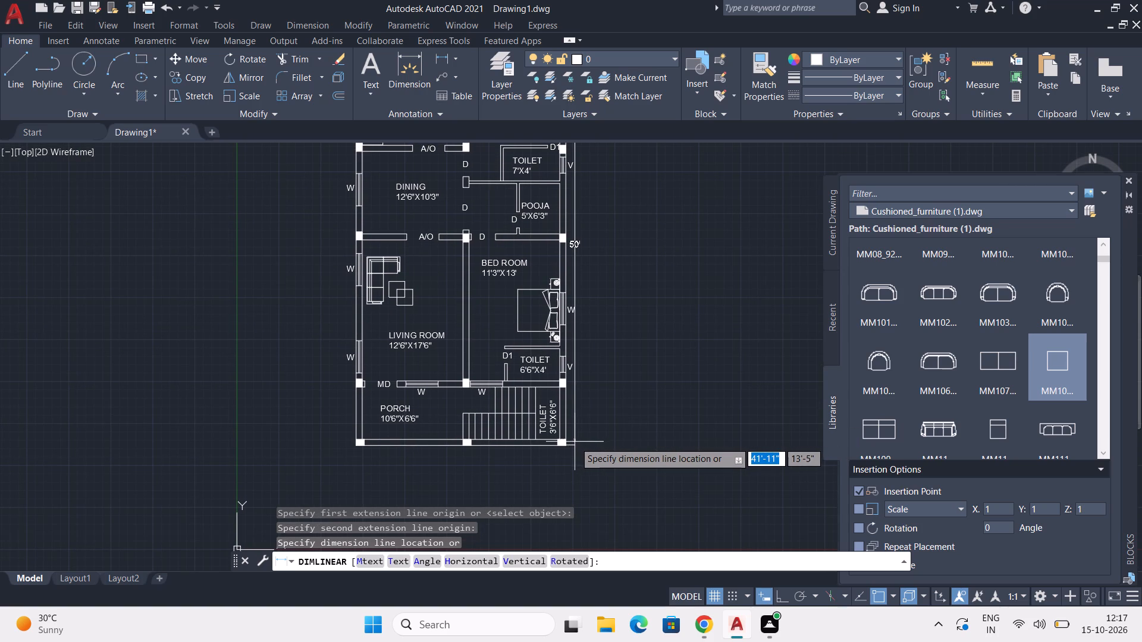
pyautogui.click(575, 442)
# Look over the overall dimensions and the opening tags from the kitchen down to the porch.
pyautogui.scroll(-1, 588, 432)
pyautogui.moveTo(592, 394); pyautogui.dragTo(595, 409, button='middle')
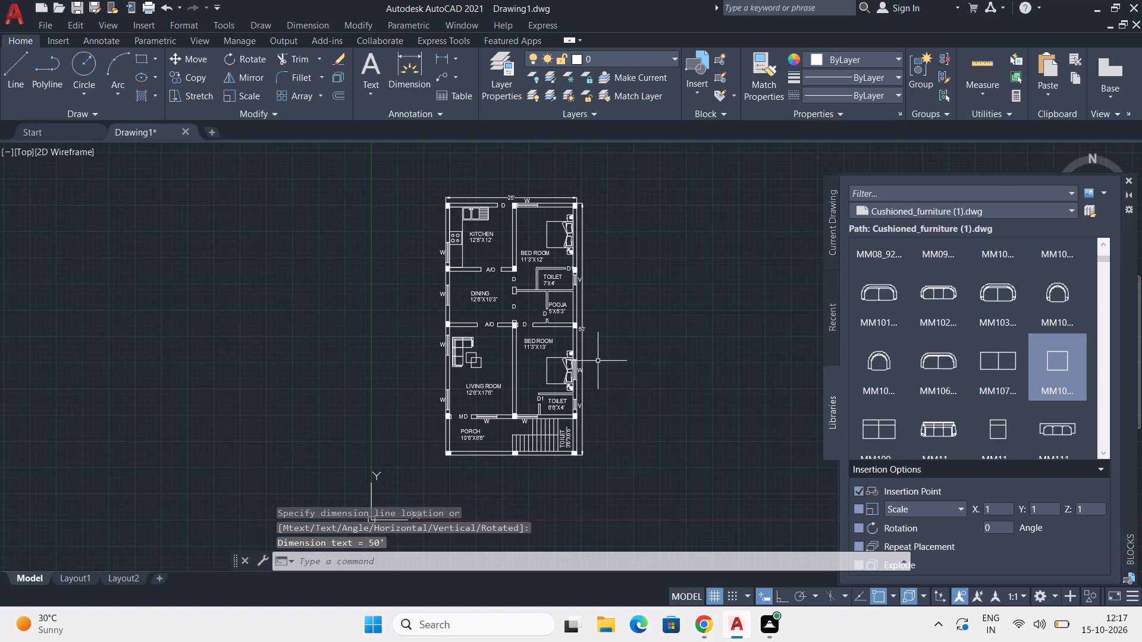
pyautogui.scroll(1, 597, 351)
pyautogui.moveTo(560, 394); pyautogui.dragTo(582, 379, button='middle')
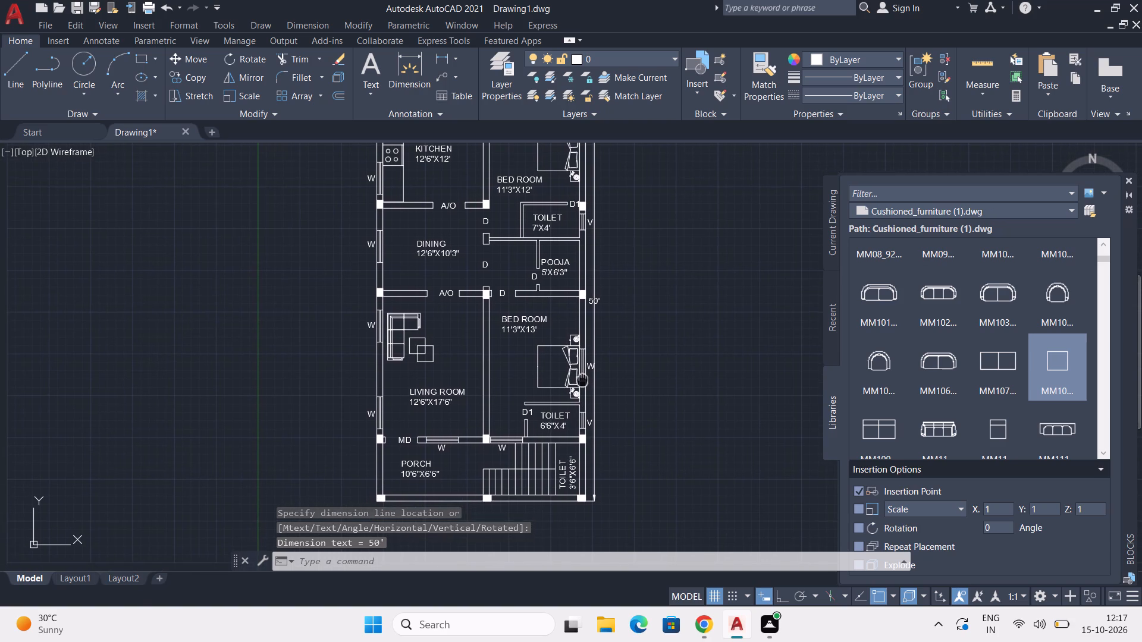
pyautogui.moveTo(582, 379); pyautogui.dragTo(582, 378, button='middle')
pyautogui.moveTo(506, 430); pyautogui.dragTo(529, 383, button='middle')
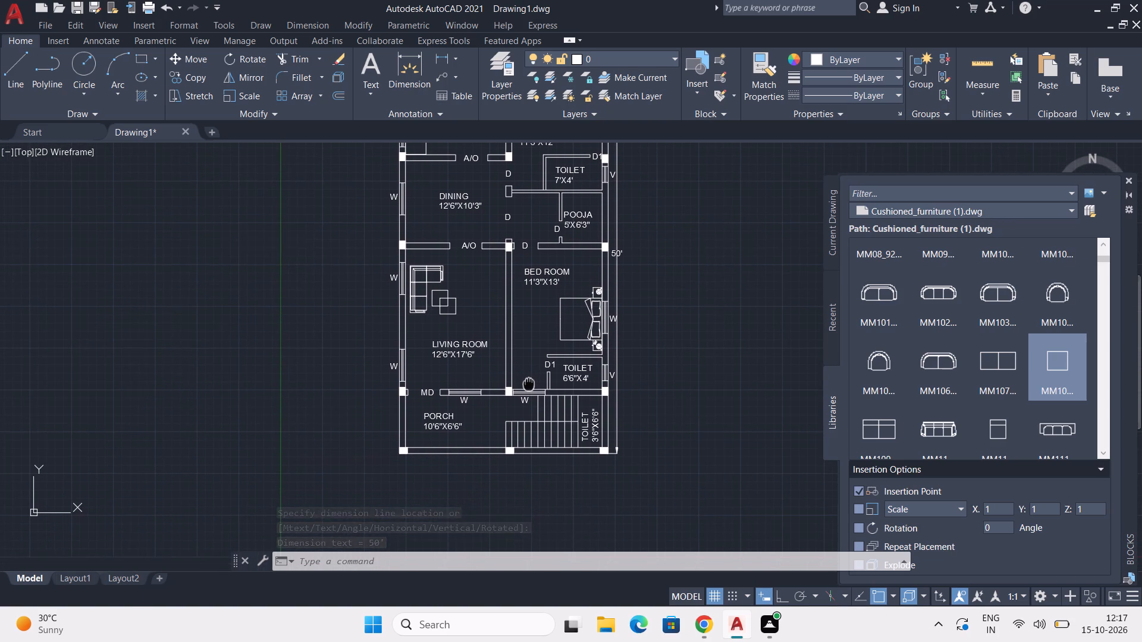
pyautogui.moveTo(529, 383); pyautogui.dragTo(488, 502, button='middle')
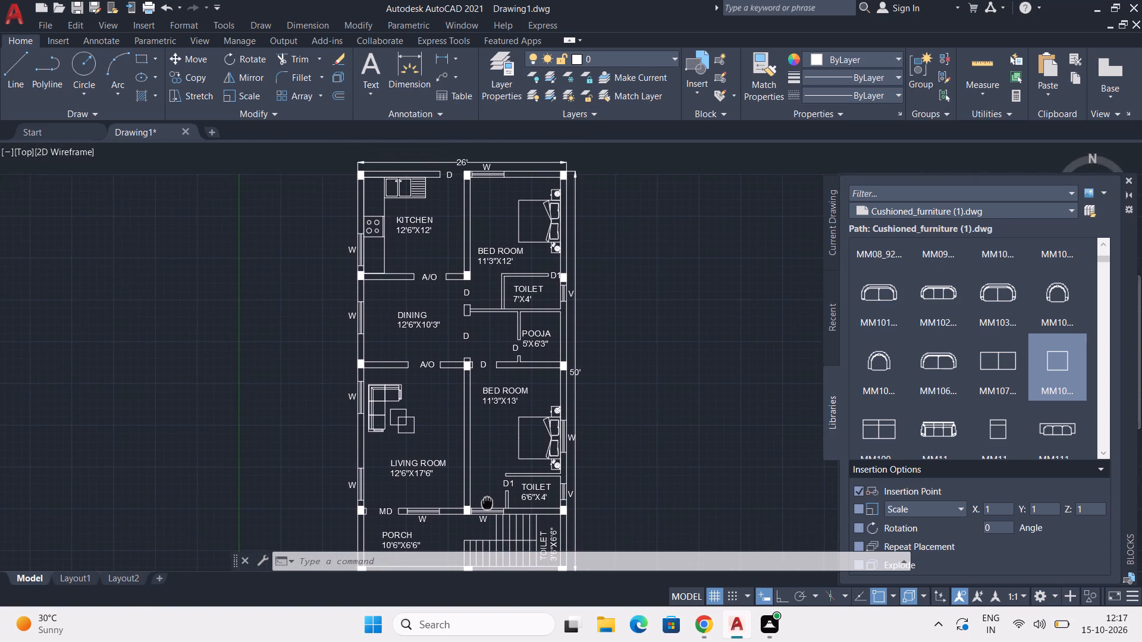
pyautogui.moveTo(488, 502); pyautogui.dragTo(479, 533, button='middle')
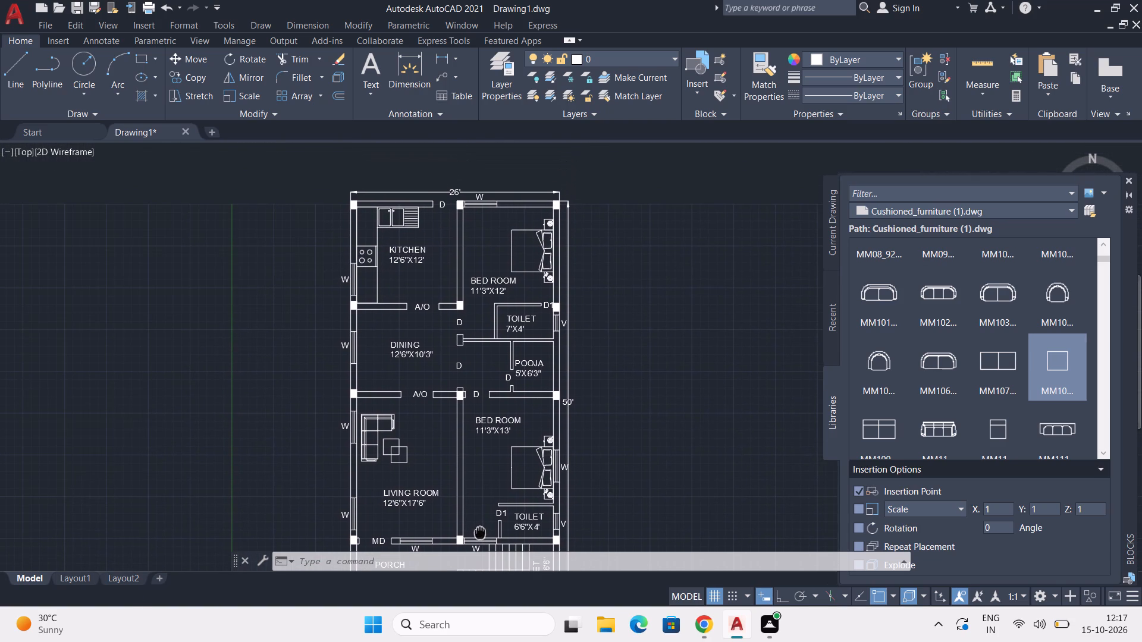
pyautogui.moveTo(479, 533); pyautogui.dragTo(424, 419, button='middle')
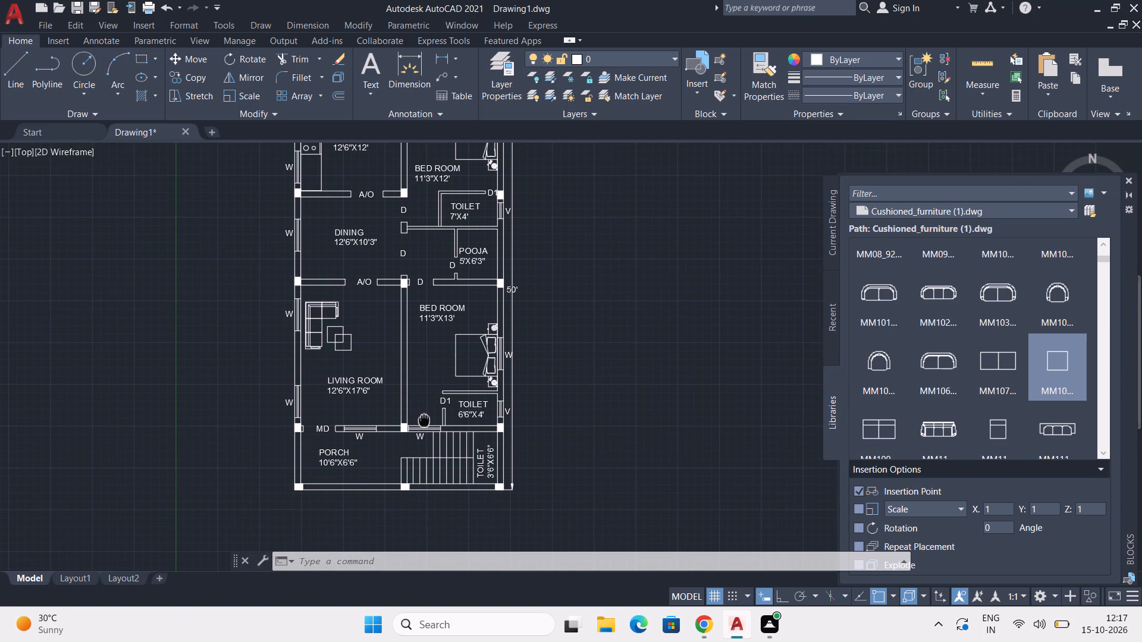
pyautogui.moveTo(424, 419); pyautogui.dragTo(447, 456, button='middle')
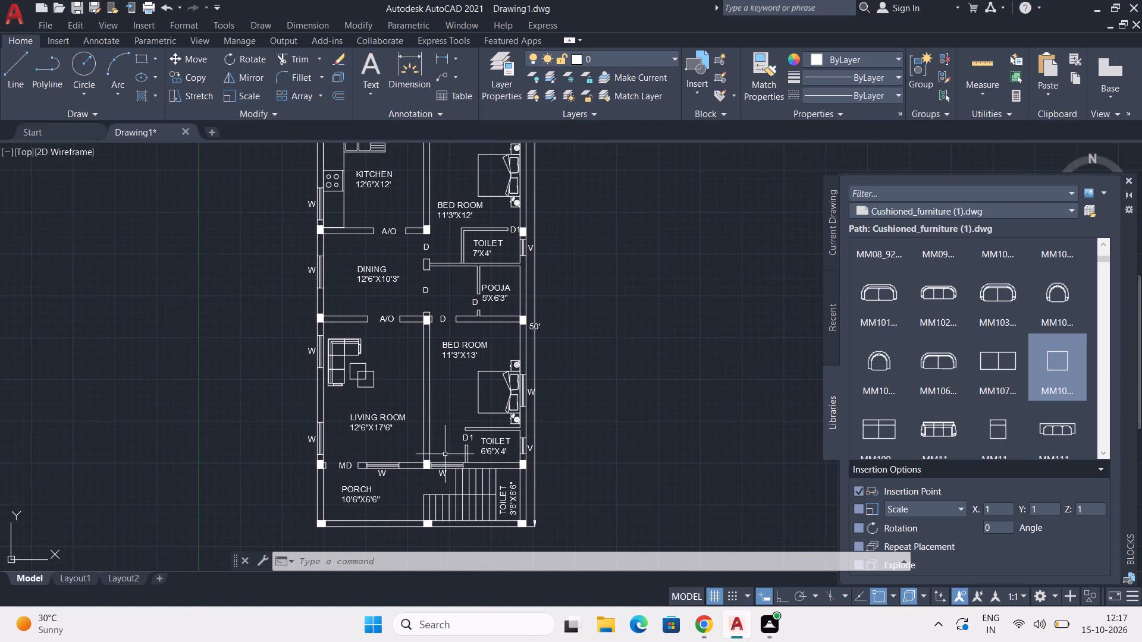
# Change the D label at the opening between the dining area and the passage beside the pooja room to A/O.
pyautogui.scroll(2, 417, 339)
pyautogui.moveTo(426, 338); pyautogui.dragTo(440, 414, button='middle')
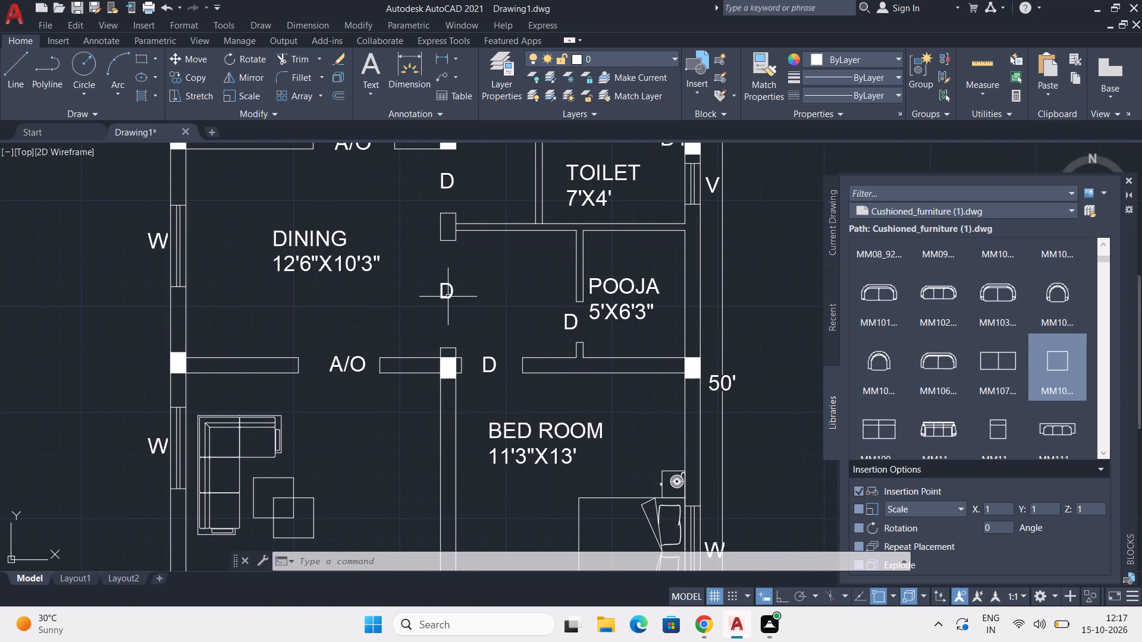
pyautogui.doubleClick(444, 297)
pyautogui.doubleClick(466, 295)
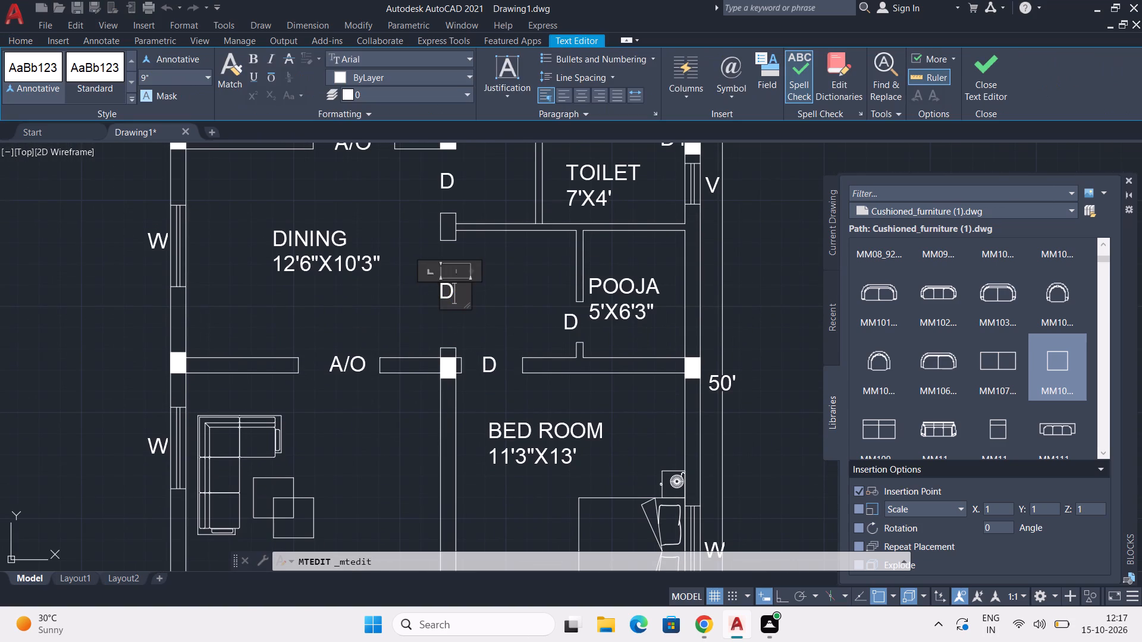
pyautogui.write('A/')
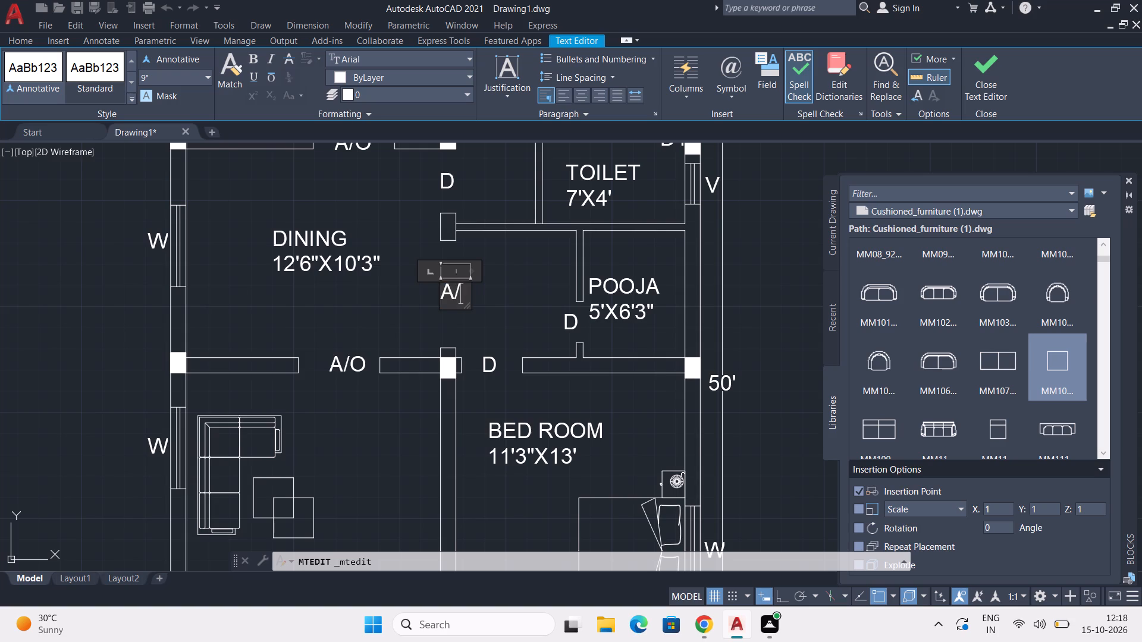
pyautogui.press('o')
pyautogui.click(378, 435)
# Review the room names, opening tags and overall dimensions across the whole floor plan.
pyautogui.scroll(-1, 421, 457)
pyautogui.moveTo(438, 462); pyautogui.dragTo(438, 458, button='middle')
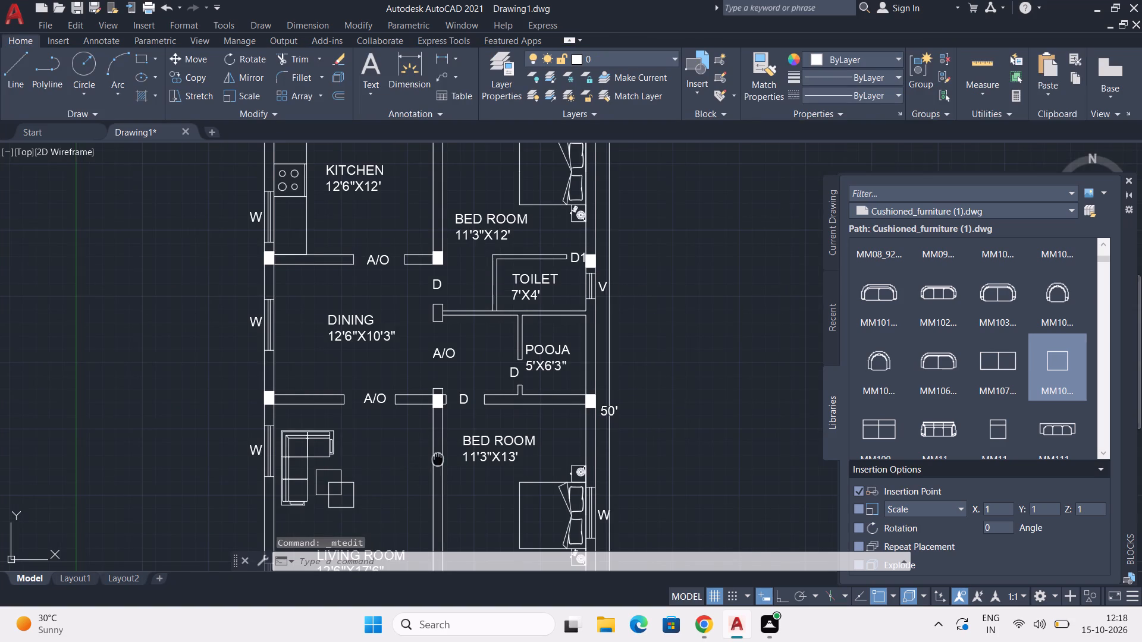
pyautogui.moveTo(438, 458); pyautogui.dragTo(389, 545, button='middle')
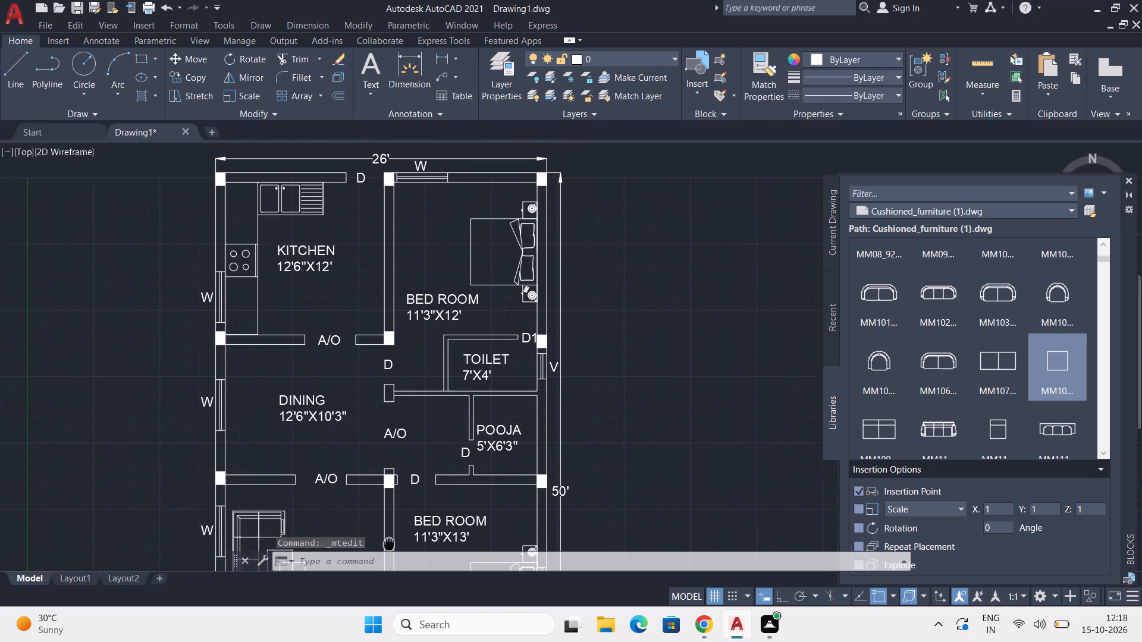
pyautogui.moveTo(389, 545); pyautogui.dragTo(387, 554, button='middle')
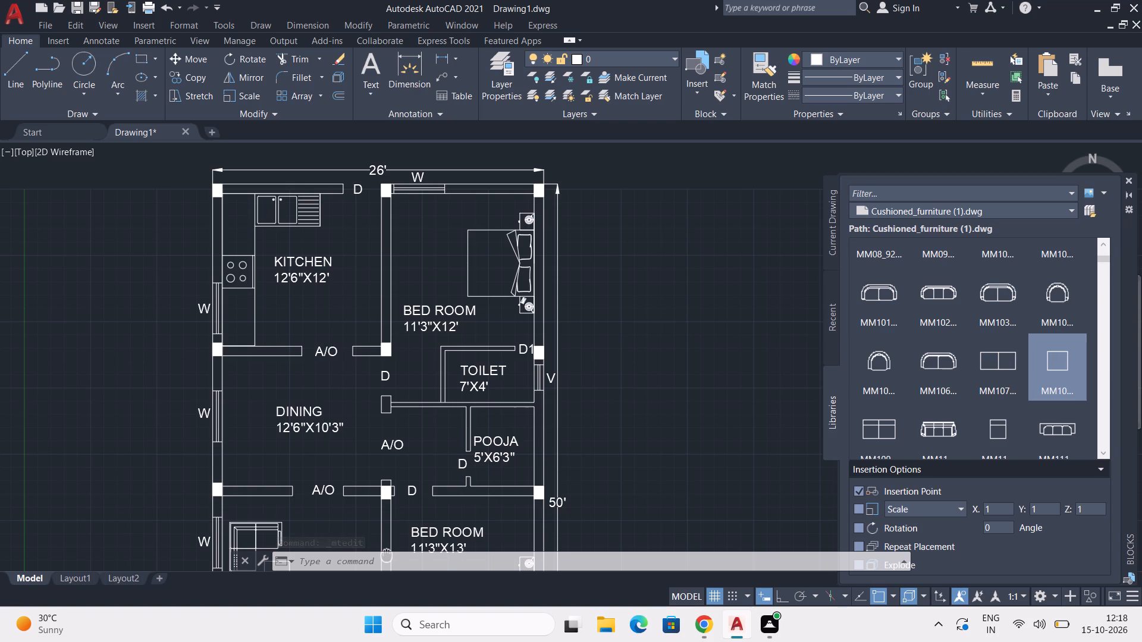
pyautogui.moveTo(387, 554); pyautogui.dragTo(433, 263, button='middle')
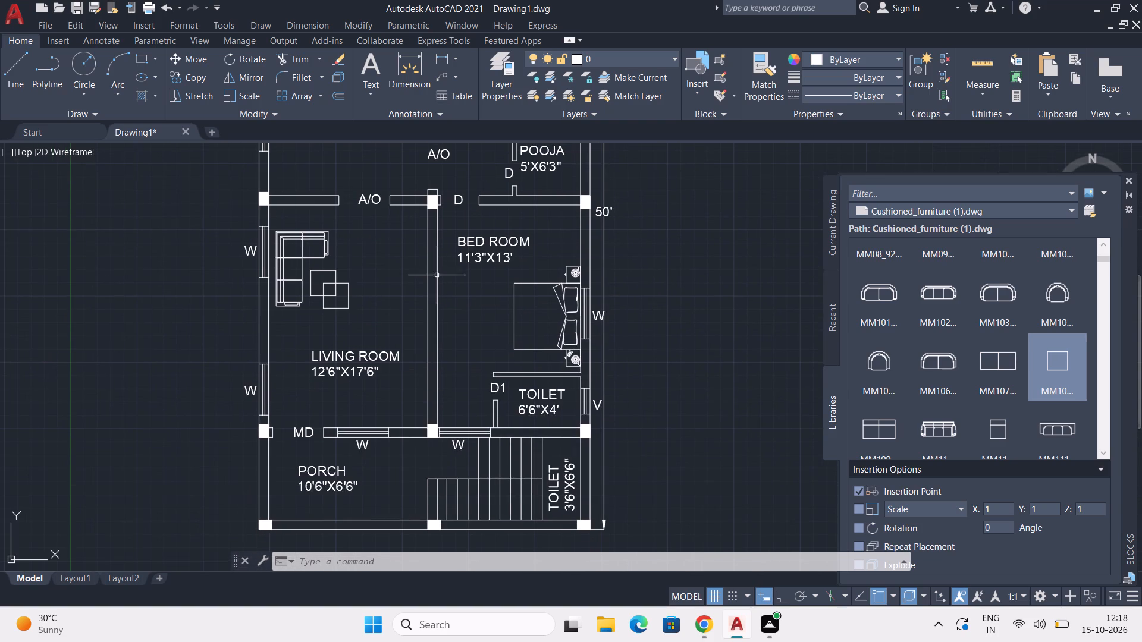
pyautogui.moveTo(423, 401); pyautogui.dragTo(430, 366, button='middle')
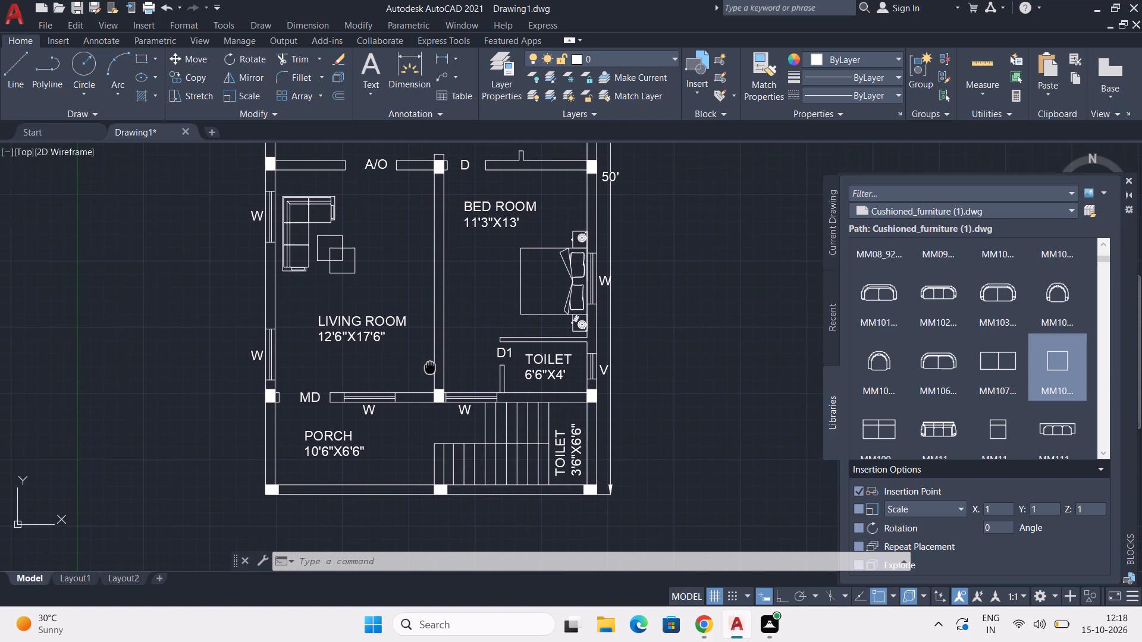
pyautogui.moveTo(430, 366); pyautogui.dragTo(431, 356, button='middle')
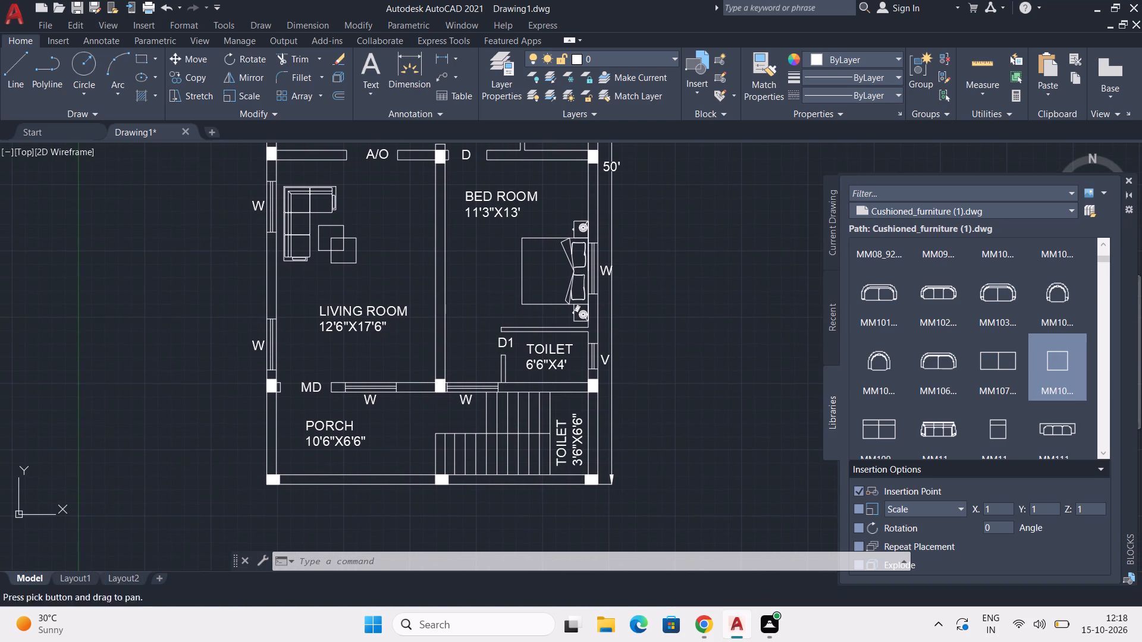
pyautogui.scroll(-1, 435, 348)
pyautogui.moveTo(446, 347); pyautogui.dragTo(471, 406, button='middle')
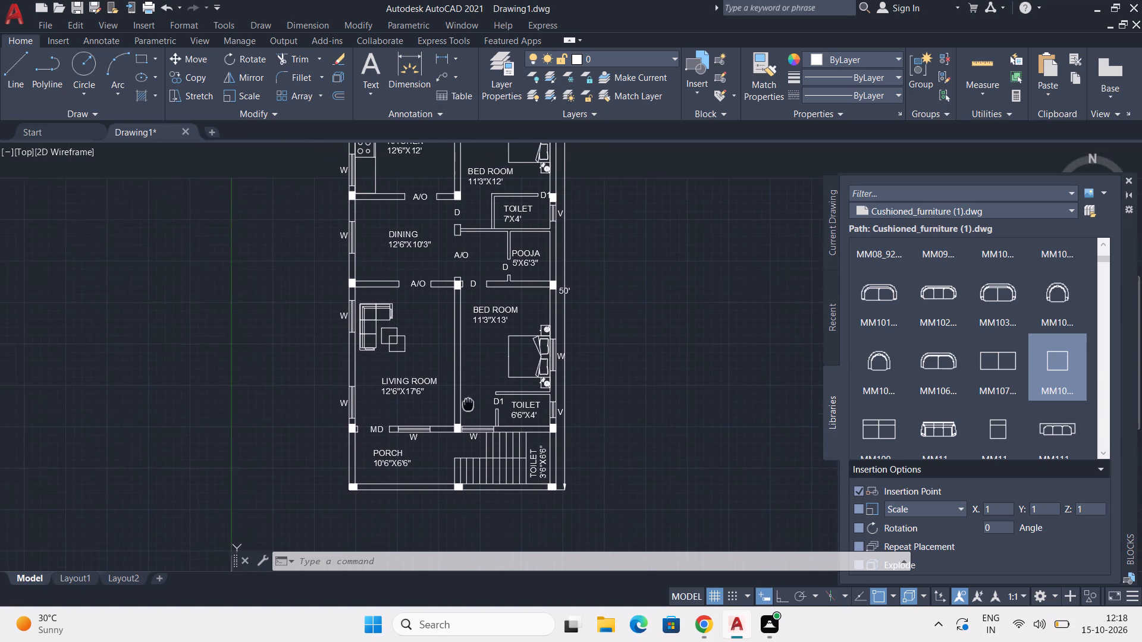
pyautogui.moveTo(471, 406); pyautogui.dragTo(481, 413, button='middle')
pyautogui.moveTo(497, 388); pyautogui.dragTo(492, 407, button='middle')
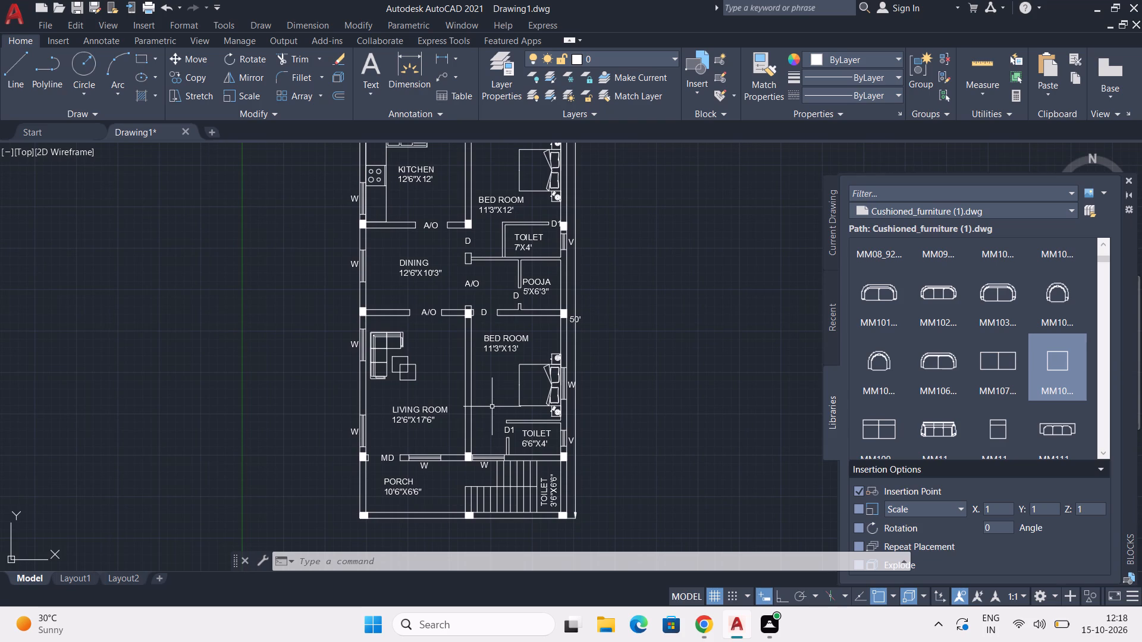
pyautogui.moveTo(447, 246); pyautogui.dragTo(431, 421, button='middle')
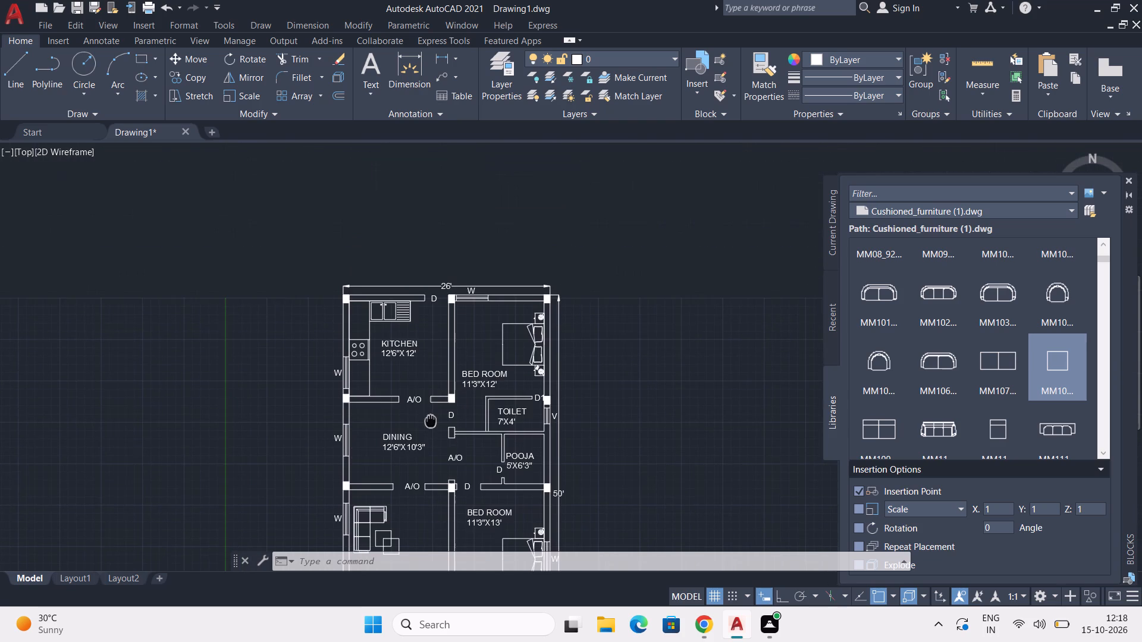
pyautogui.moveTo(431, 421); pyautogui.dragTo(427, 338, button='middle')
pyautogui.scroll(-1, 437, 386)
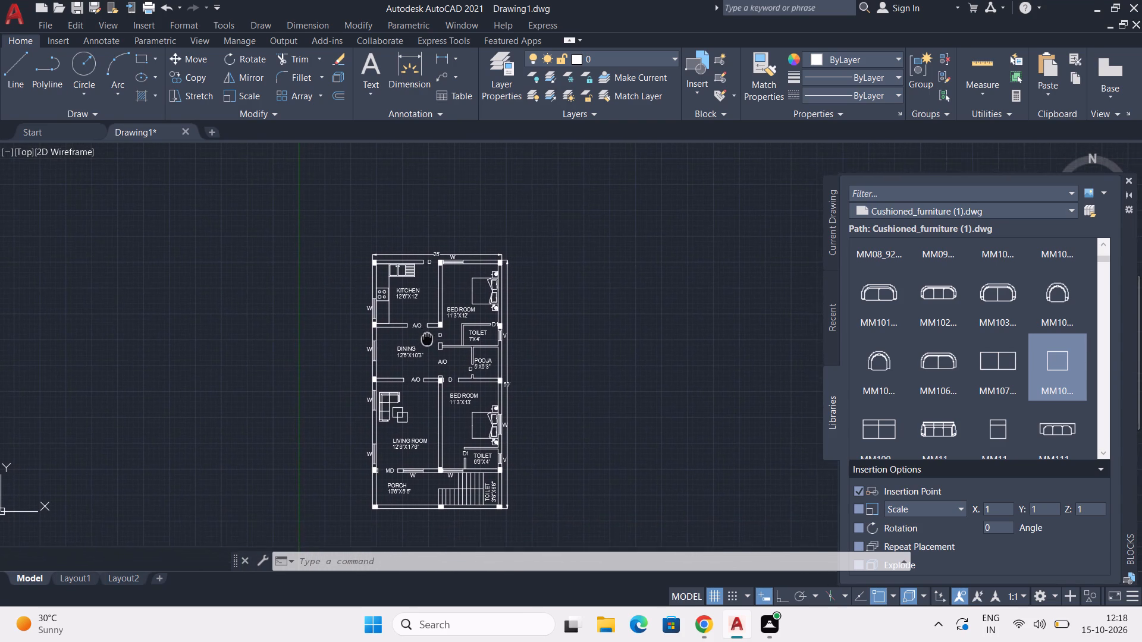
pyautogui.moveTo(427, 338); pyautogui.dragTo(419, 336, button='middle')
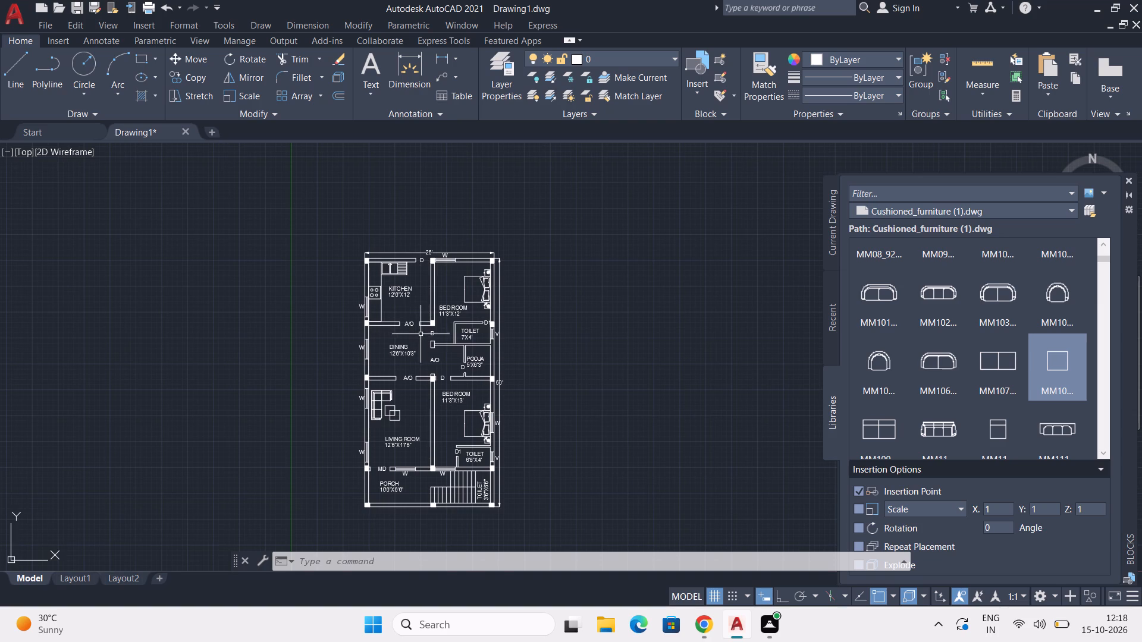
pyautogui.scroll(2, 474, 332)
pyautogui.moveTo(447, 363); pyautogui.dragTo(488, 295, button='middle')
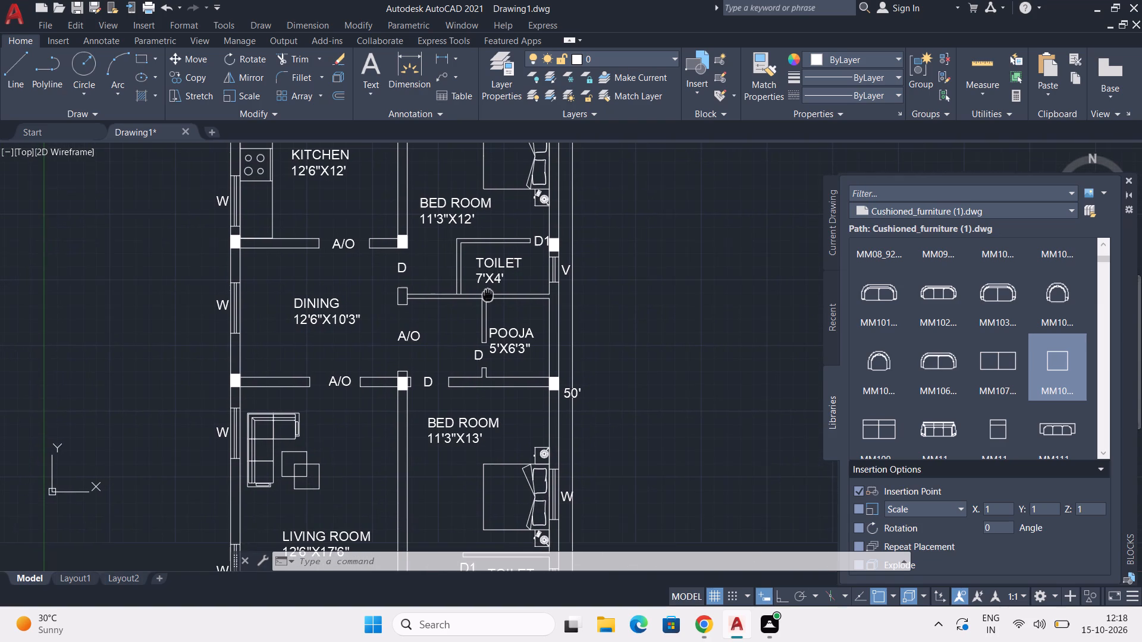
pyautogui.moveTo(488, 295); pyautogui.dragTo(488, 294, button='middle')
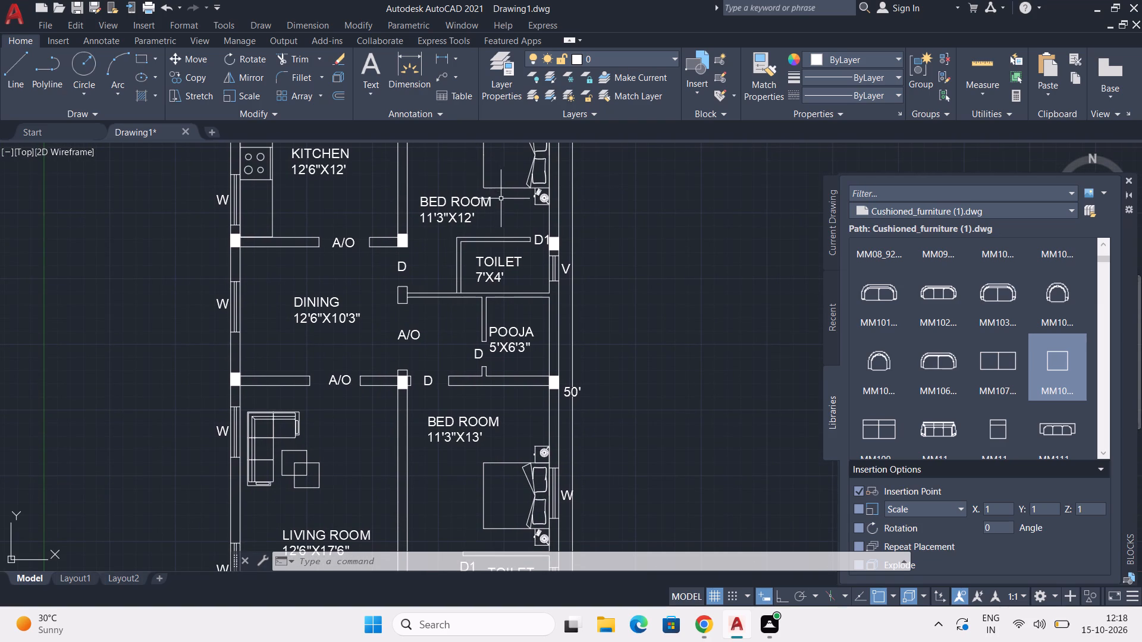
pyautogui.moveTo(477, 398); pyautogui.dragTo(502, 270, button='middle')
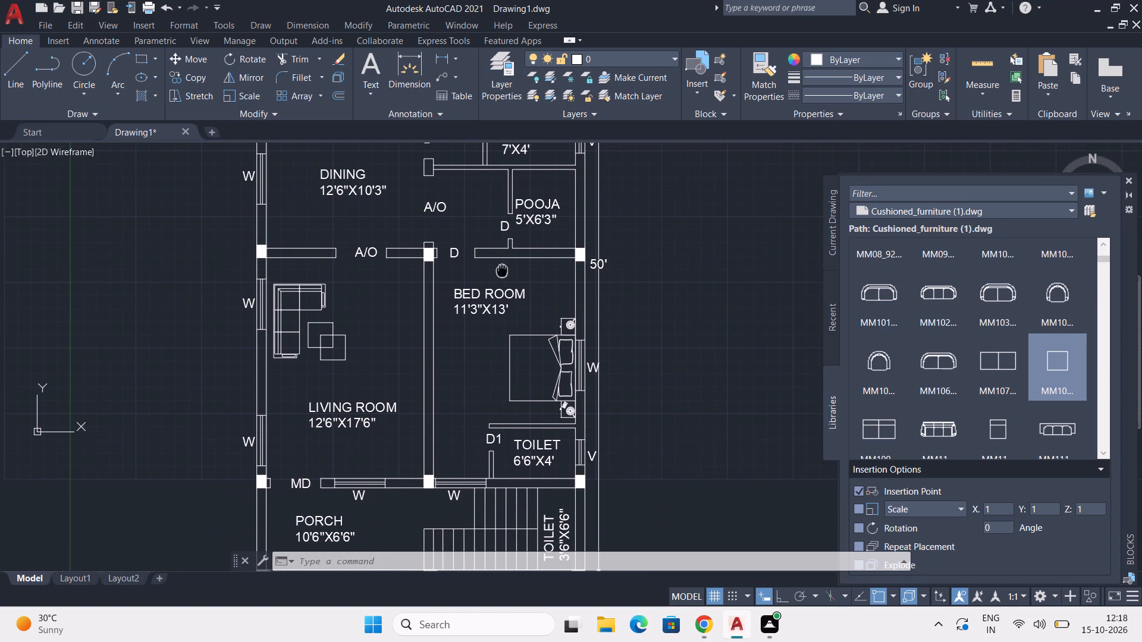
pyautogui.moveTo(502, 270); pyautogui.dragTo(524, 236, button='middle')
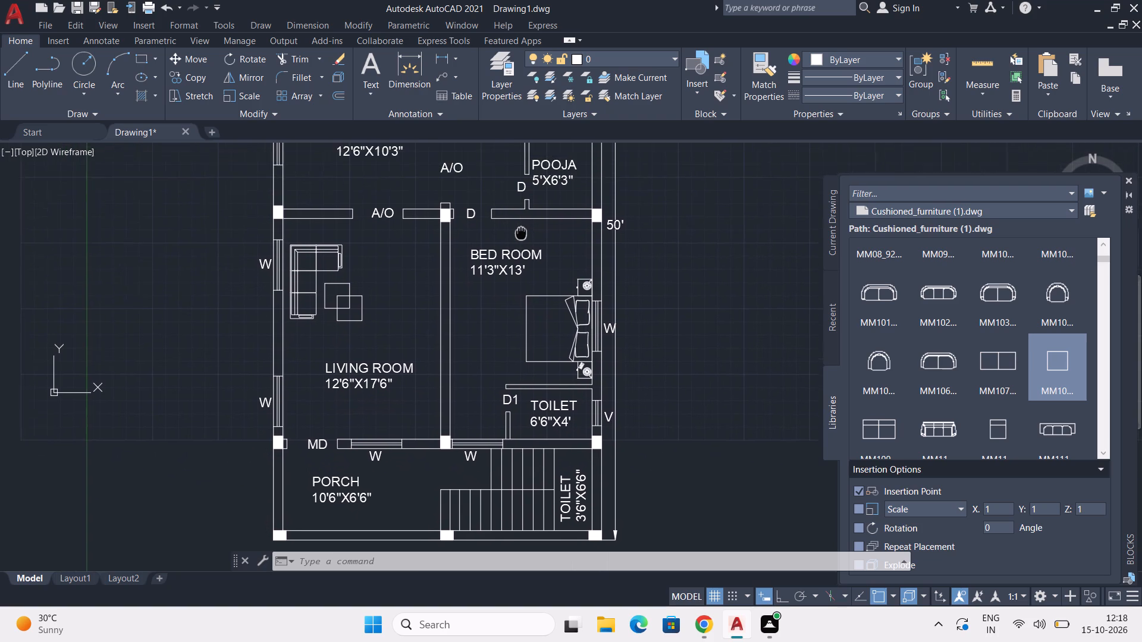
# Look over the finished floor plan from the porch up to the kitchen, checking room labels, opening tags and overall dimensions.
pyautogui.moveTo(524, 236); pyautogui.dragTo(517, 209, button='middle')
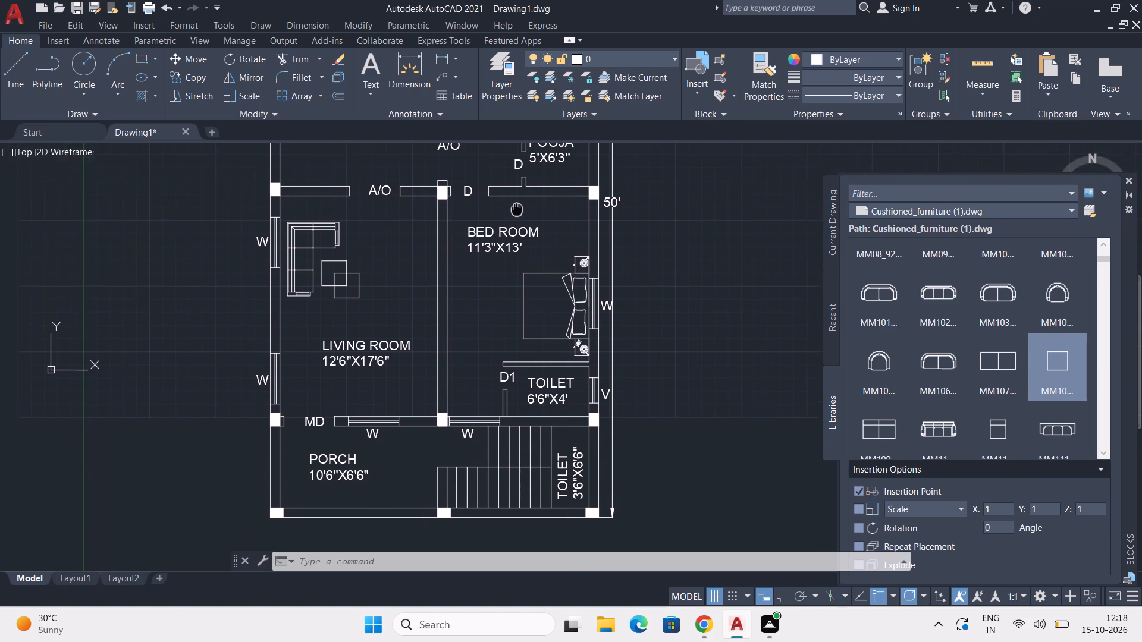
pyautogui.moveTo(517, 209); pyautogui.dragTo(514, 218, button='middle')
pyautogui.scroll(-1, 519, 259)
pyautogui.moveTo(519, 259); pyautogui.dragTo(512, 289, button='middle')
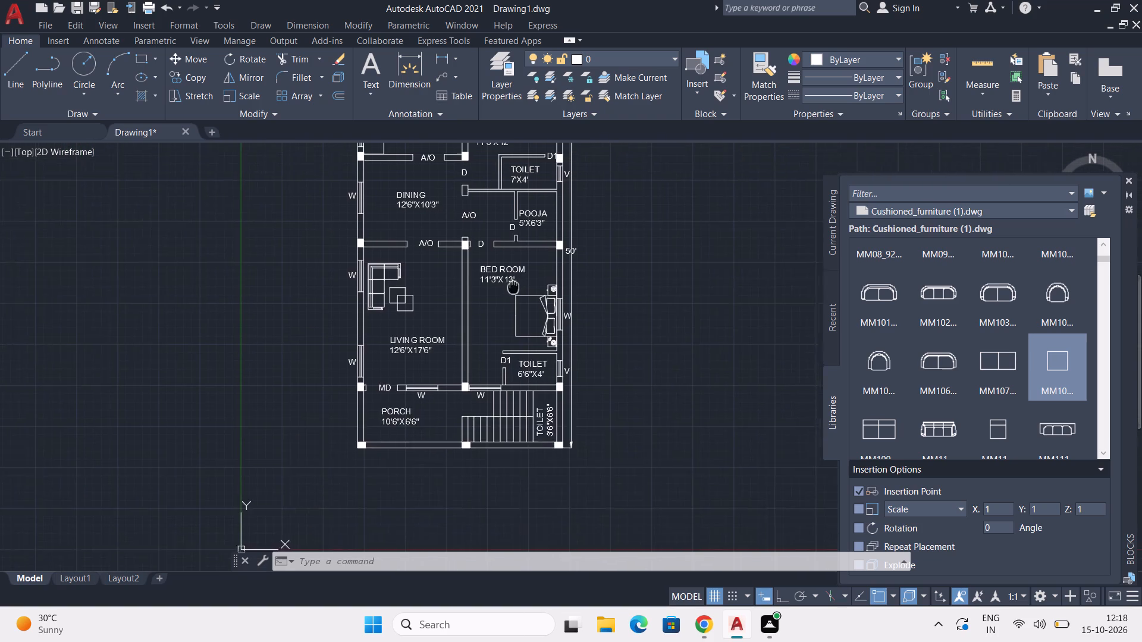
pyautogui.moveTo(512, 289); pyautogui.dragTo(507, 314, button='middle')
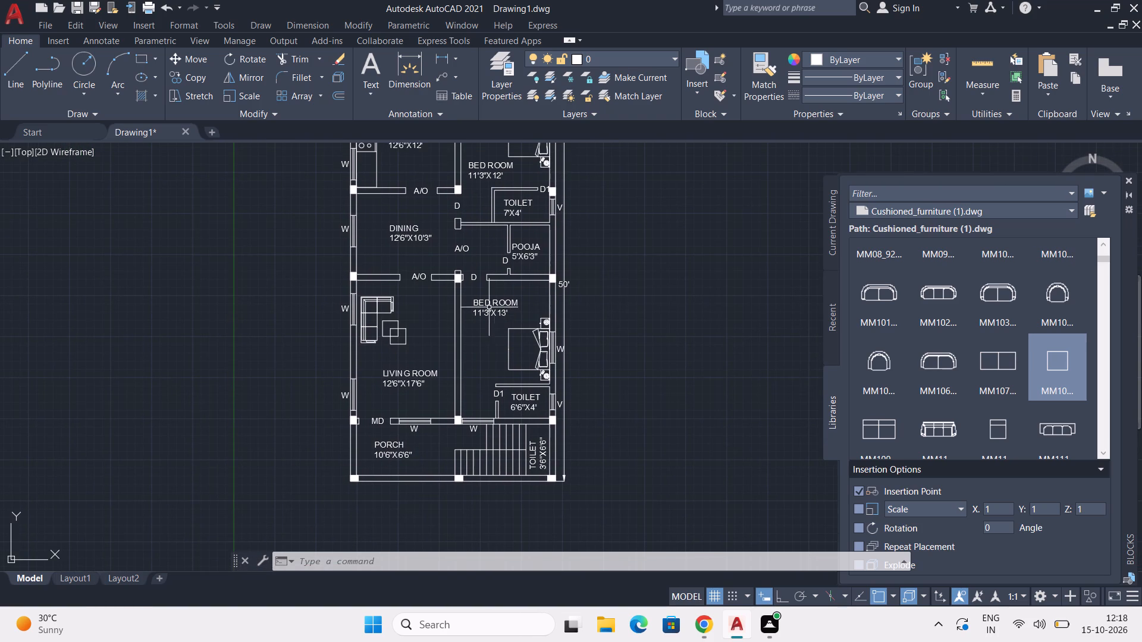
pyautogui.moveTo(509, 307); pyautogui.dragTo(519, 366, button='middle')
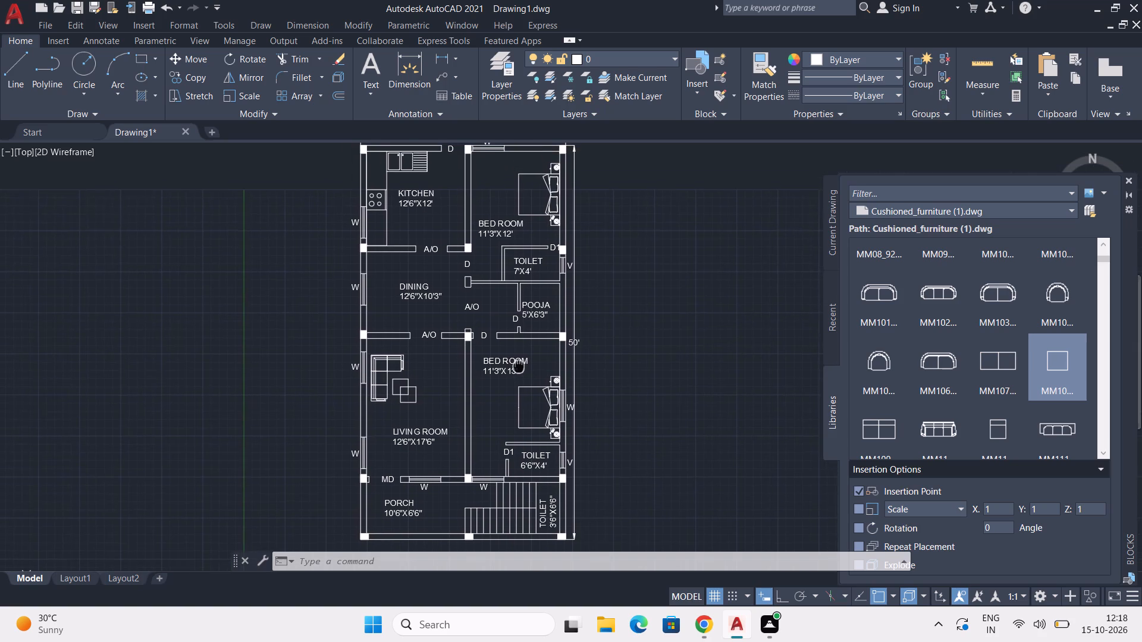
pyautogui.moveTo(519, 366); pyautogui.dragTo(519, 377, button='middle')
pyautogui.middleClick(529, 369)
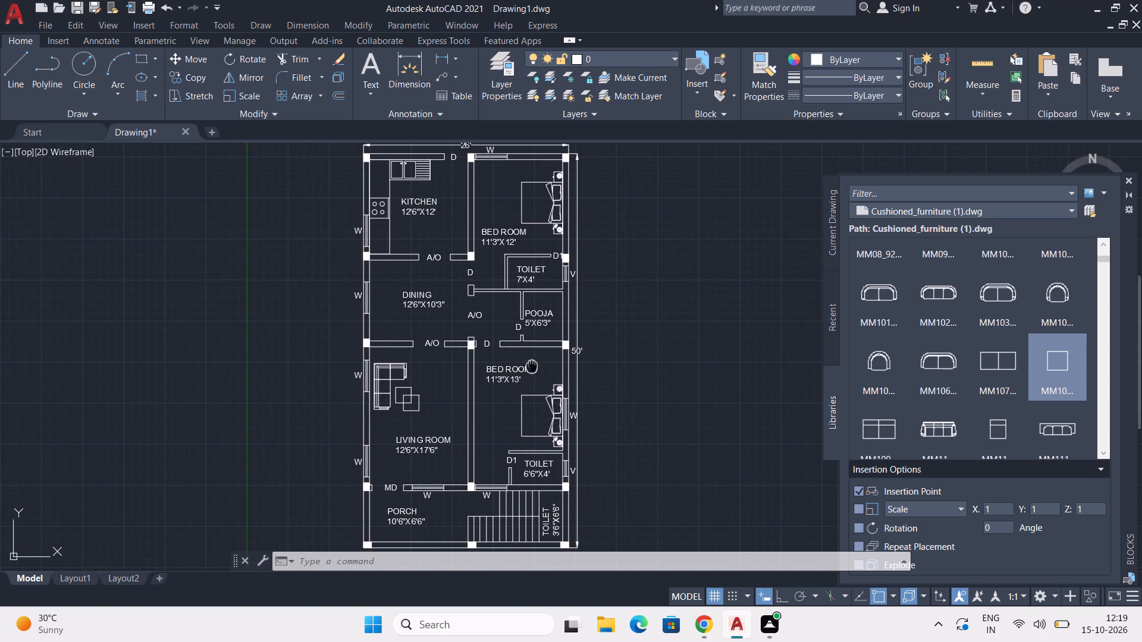
# Save the drawing to the Desktop as CANTER CADD 3.7 2BHK in the AutoCAD 2018 Drawing (*.dwg) format.
pyautogui.hotkey('ctrl', 's')
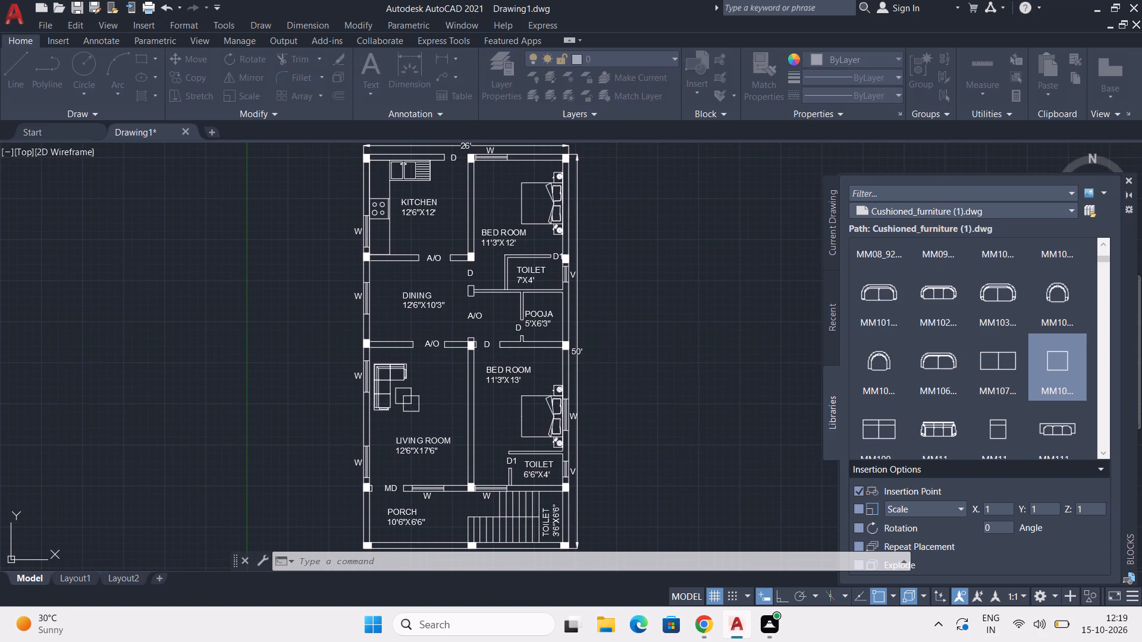
pyautogui.click(363, 265)
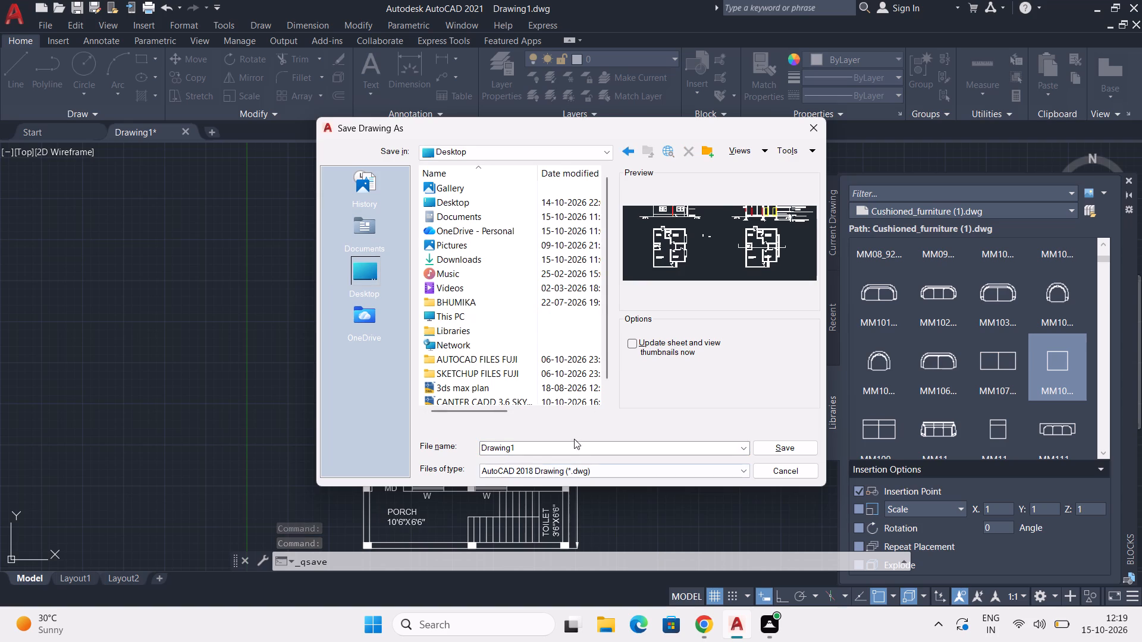
pyautogui.moveTo(572, 451); pyautogui.dragTo(573, 442)
pyautogui.write('CANT')
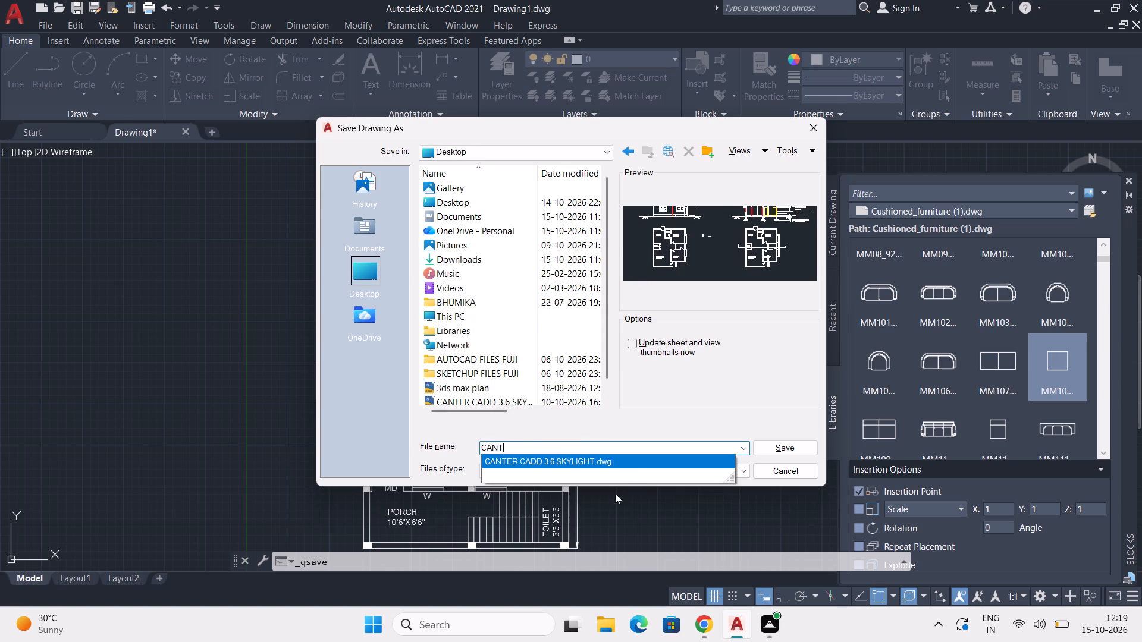
pyautogui.click(630, 465)
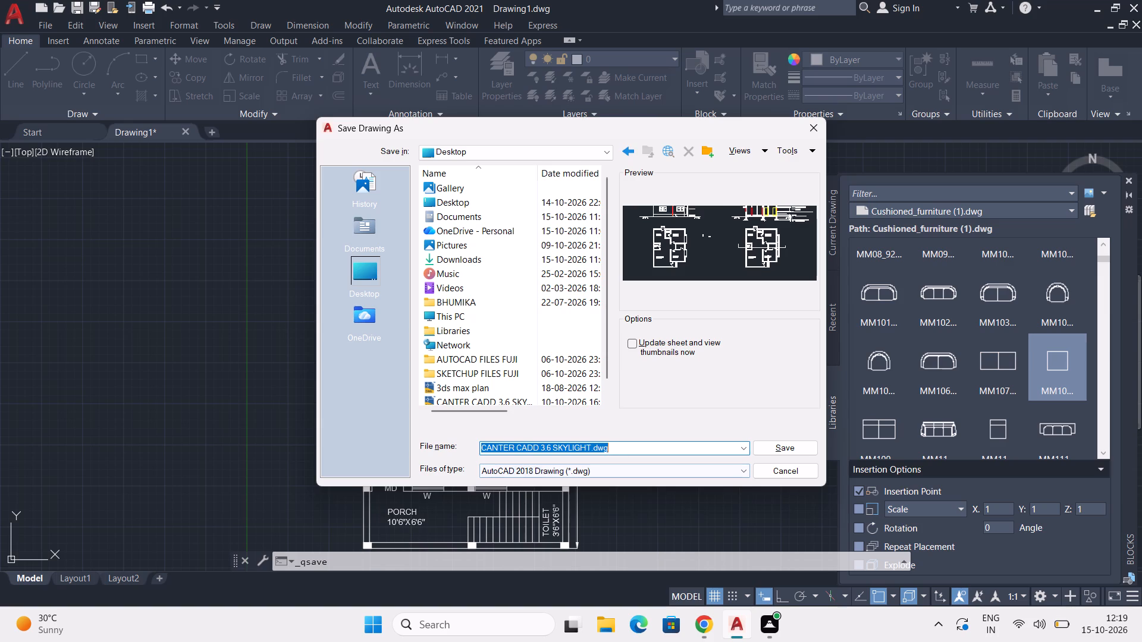
pyautogui.doubleClick(632, 449)
pyautogui.doubleClick(633, 449)
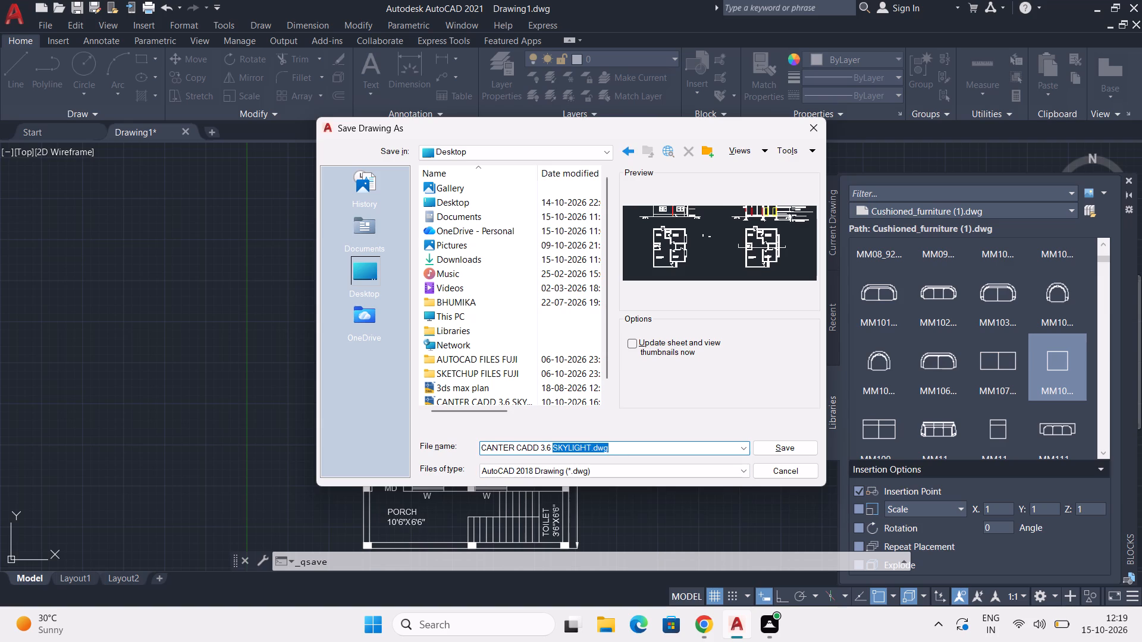
pyautogui.press('BackSpace')
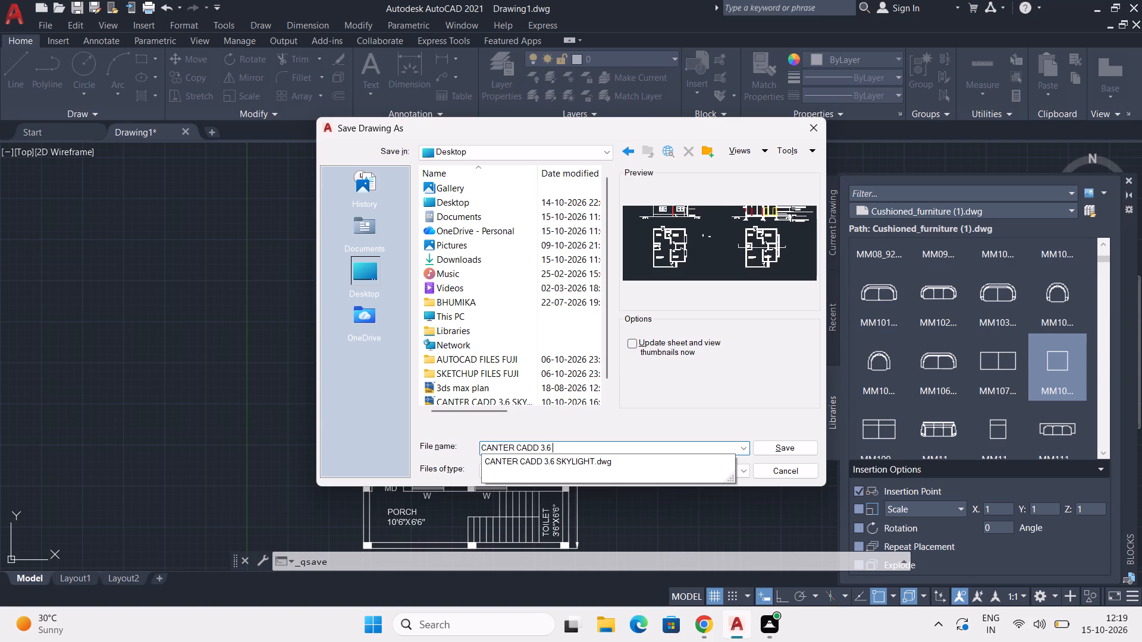
pyautogui.press('BackSpace')
pyautogui.press('BackSpace')
pyautogui.press('7')
pyautogui.press('space')
pyautogui.press('2')
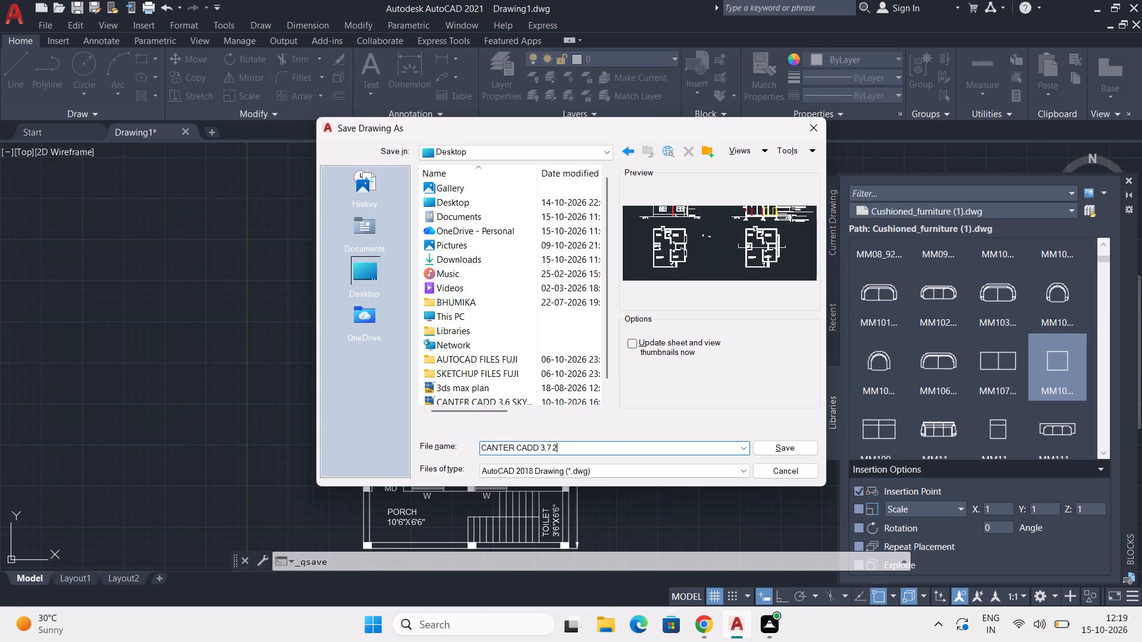
pyautogui.write('BHK')
pyautogui.click(371, 275)
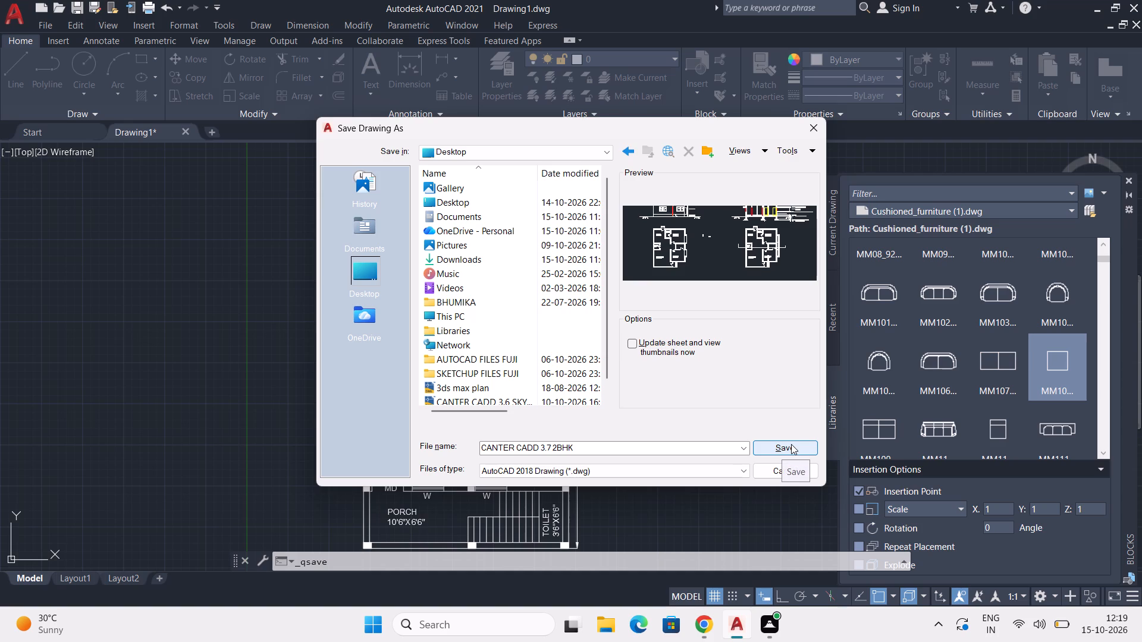
pyautogui.click(791, 444)
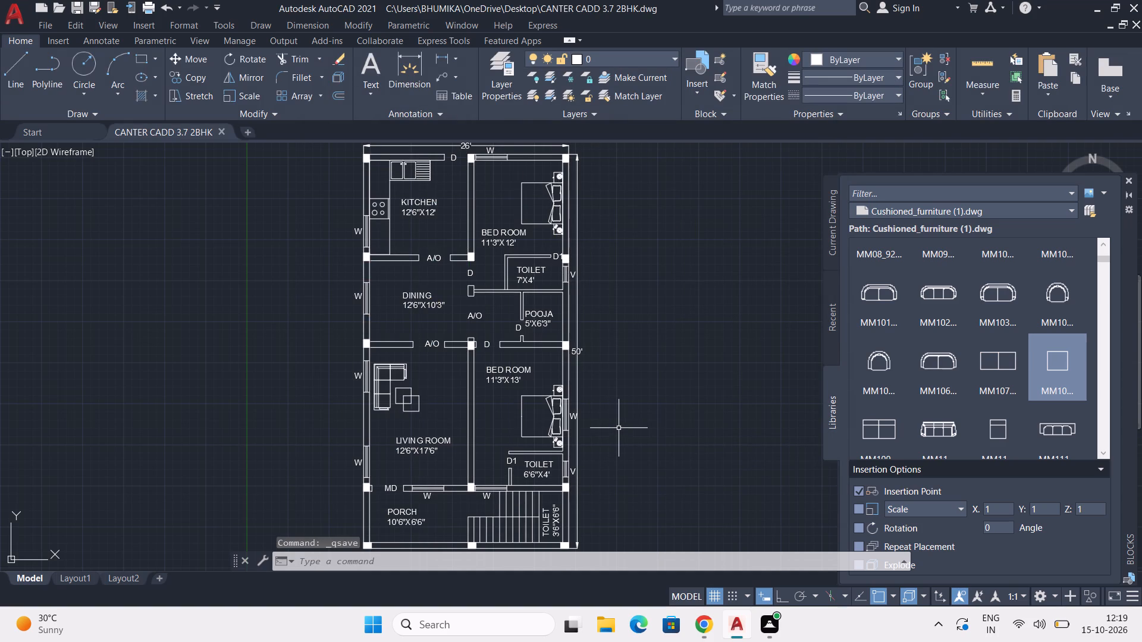
# Save the CANTER CADD 3.7 2BHK drawing again under the same name, with the whole floor plan in view.
pyautogui.hotkey('ctrl', 's')
pyautogui.hotkey('ctrl', 's')
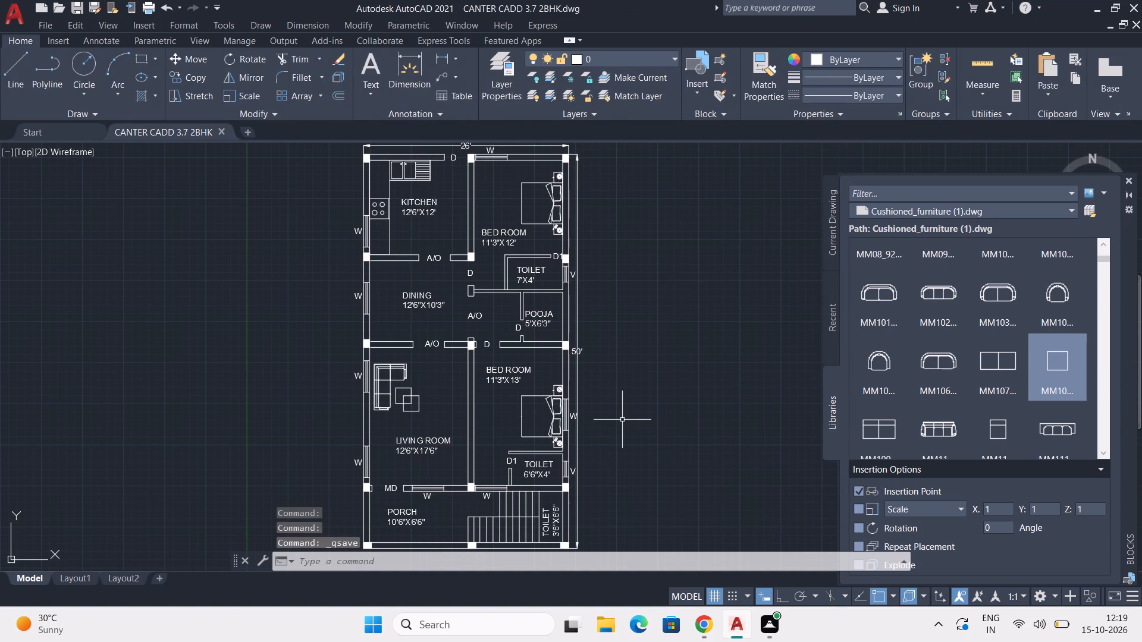
pyautogui.hotkey('ctrl', 's')
pyautogui.hotkey('ctrl', 's')
pyautogui.hotkey('ctrl', 's')
pyautogui.hotkey('ctrl', 's')
pyautogui.hotkey('ctrl', 's')
pyautogui.moveTo(637, 391); pyautogui.dragTo(652, 382, button='middle')
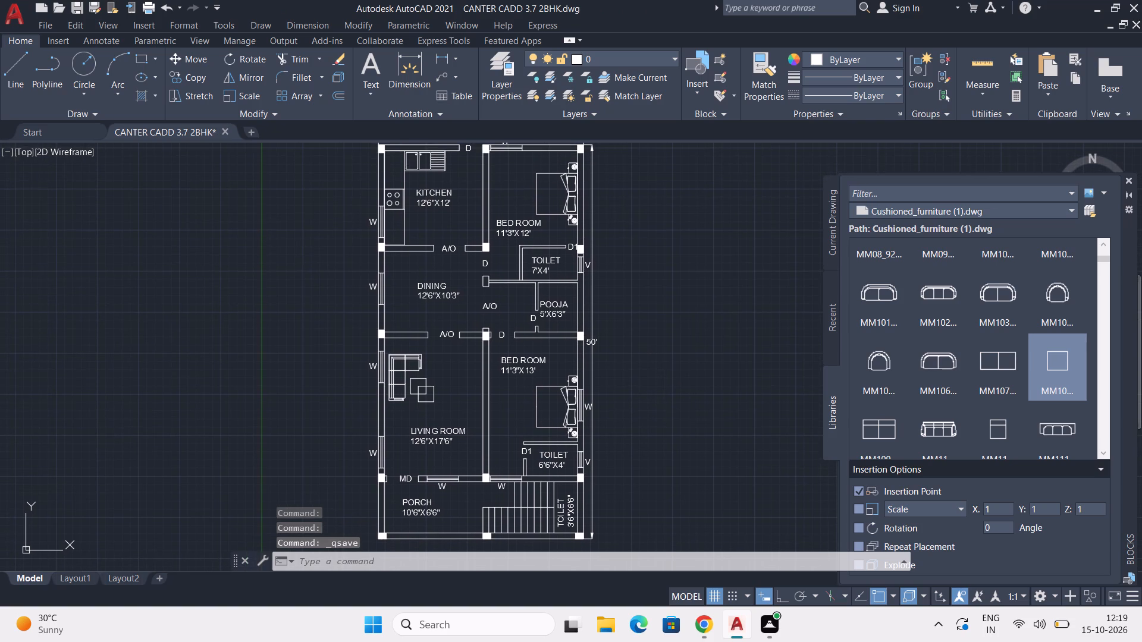
pyautogui.scroll(-1, 652, 382)
pyautogui.scroll(1, 652, 382)
pyautogui.hotkey('ctrl', 's')
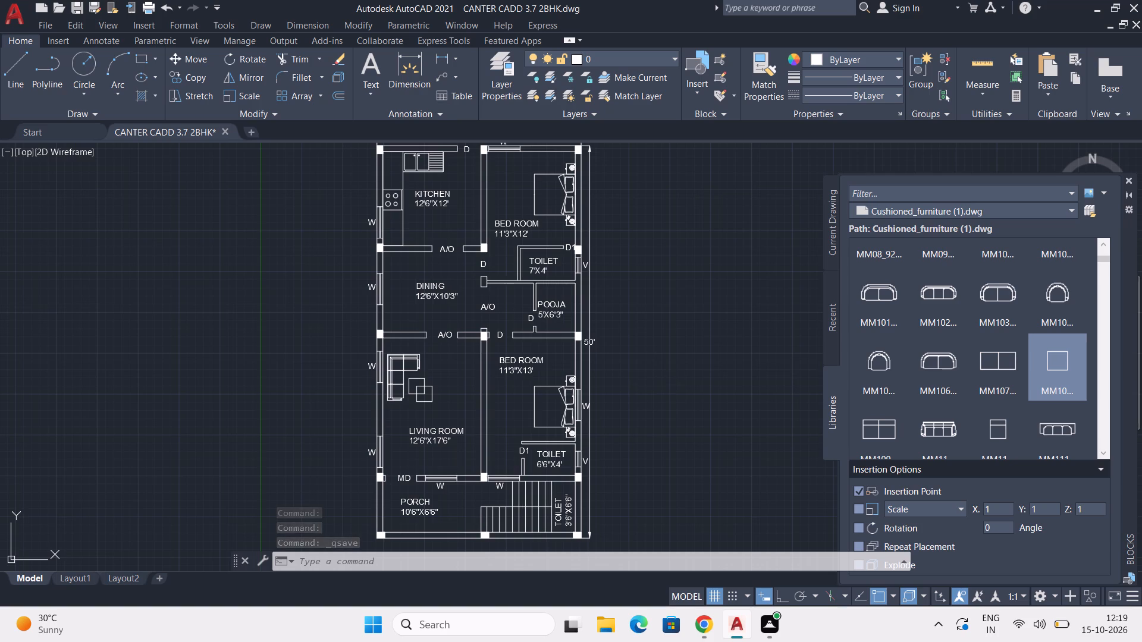
pyautogui.hotkey('ctrl', 's')
pyautogui.hotkey('ctrl', 's')
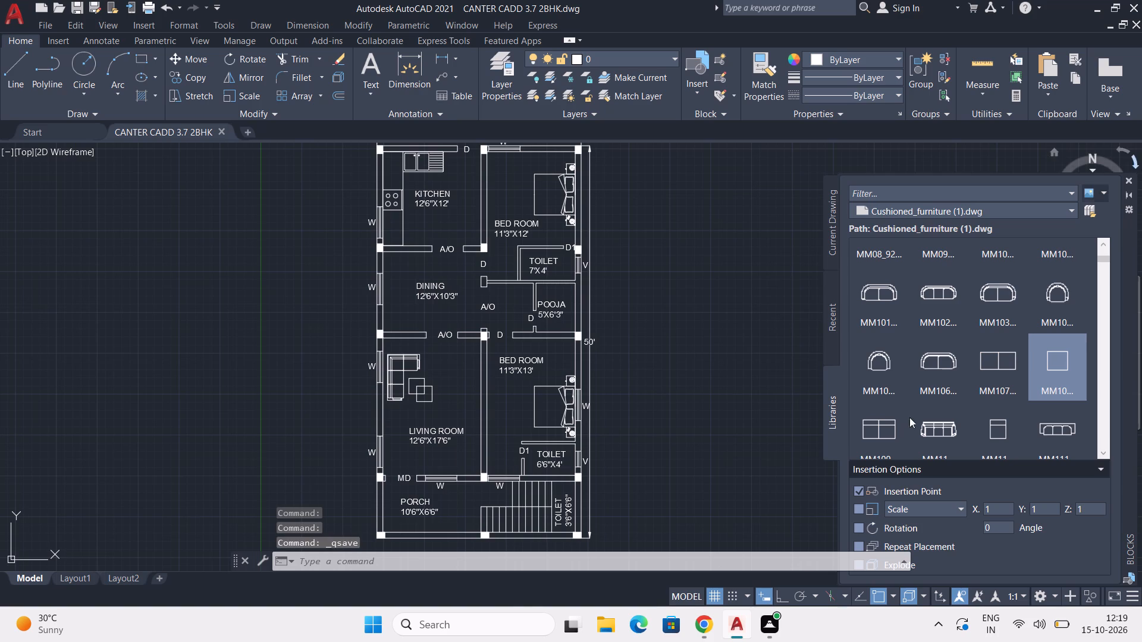
# Switch to the Fuji app.
pyautogui.hotkey('alt', 'Tab')
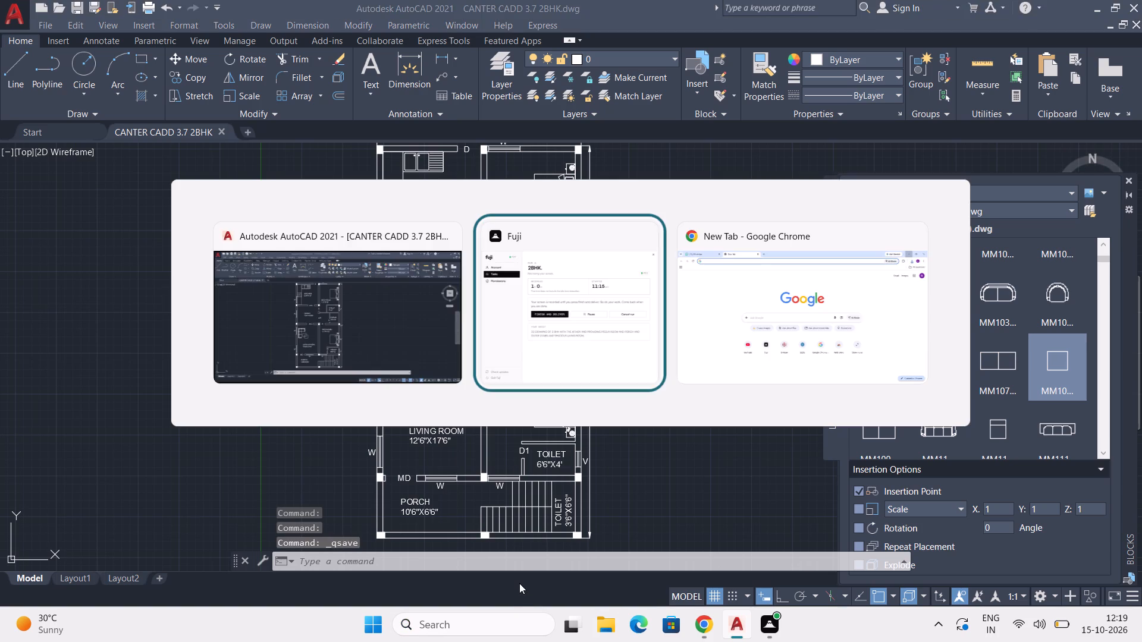